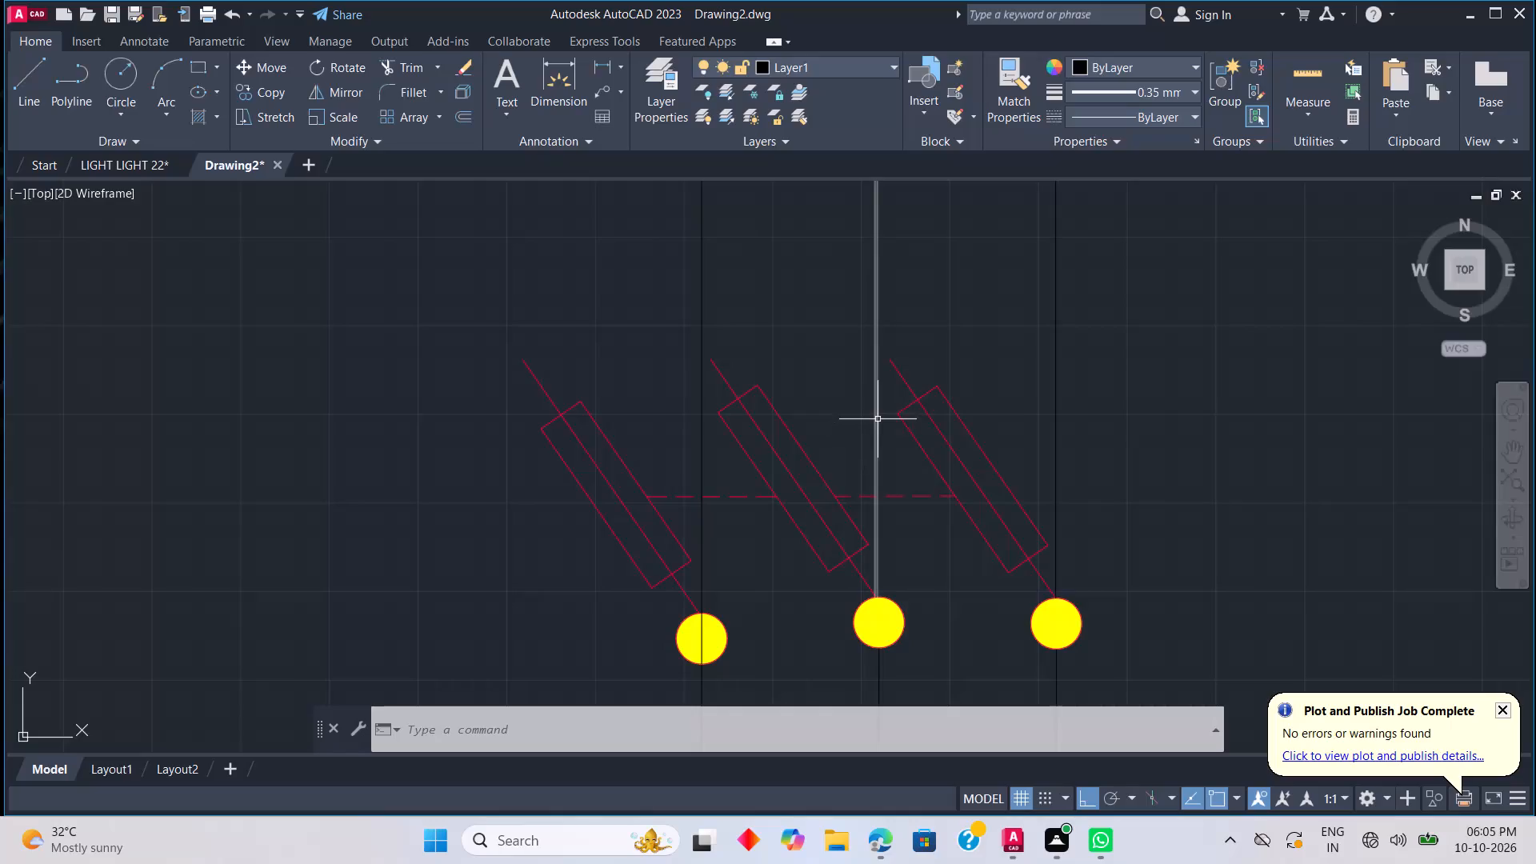
Trim the three vertical lines just above the yellow circles so they no longer run alongside the slanted red fuse symbols.
type("TR")
key("space")
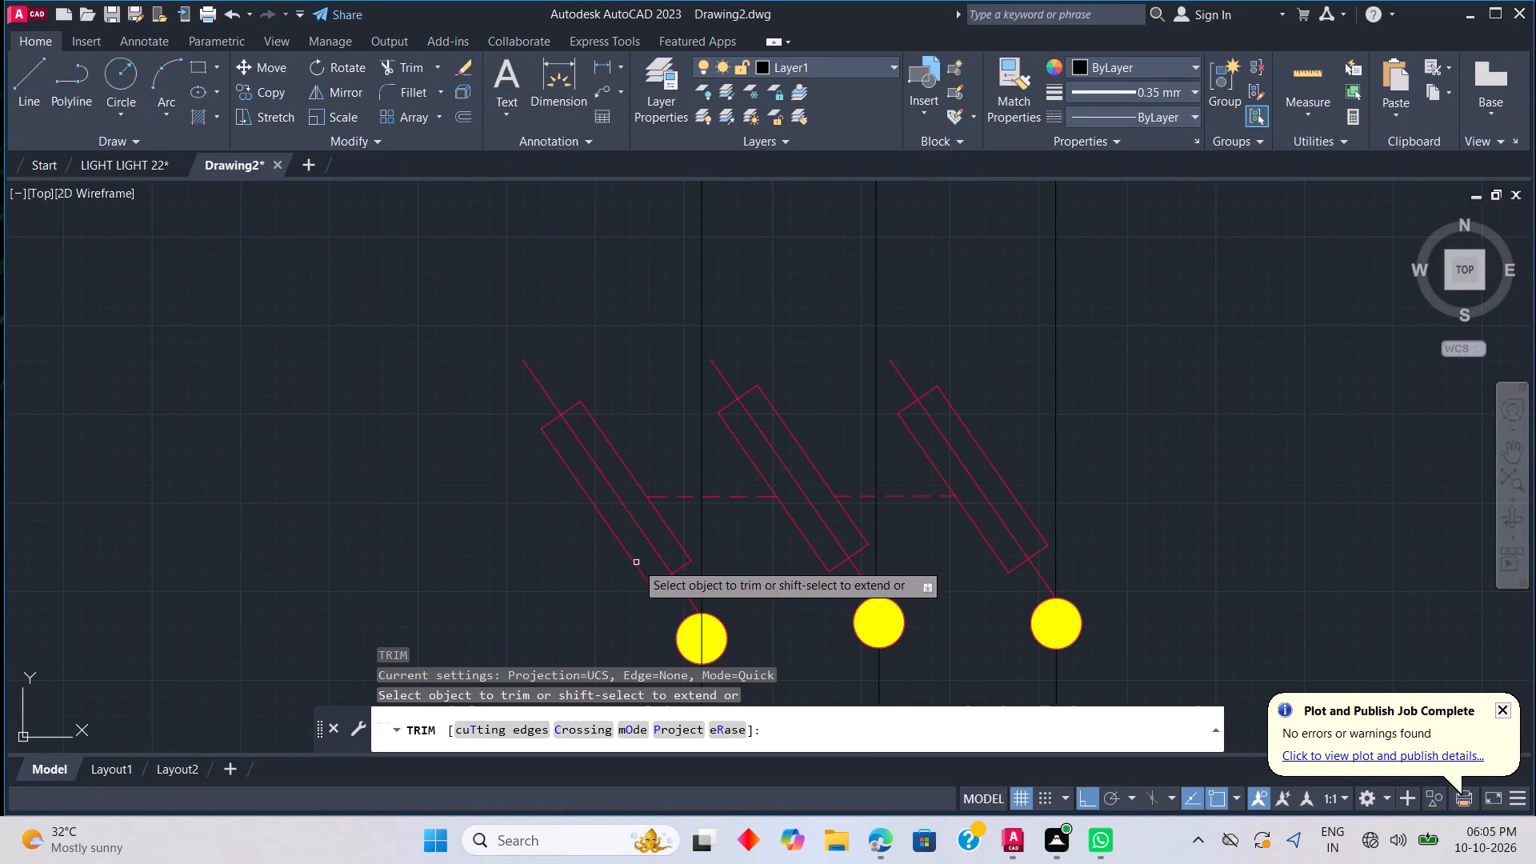
left_click(701, 578)
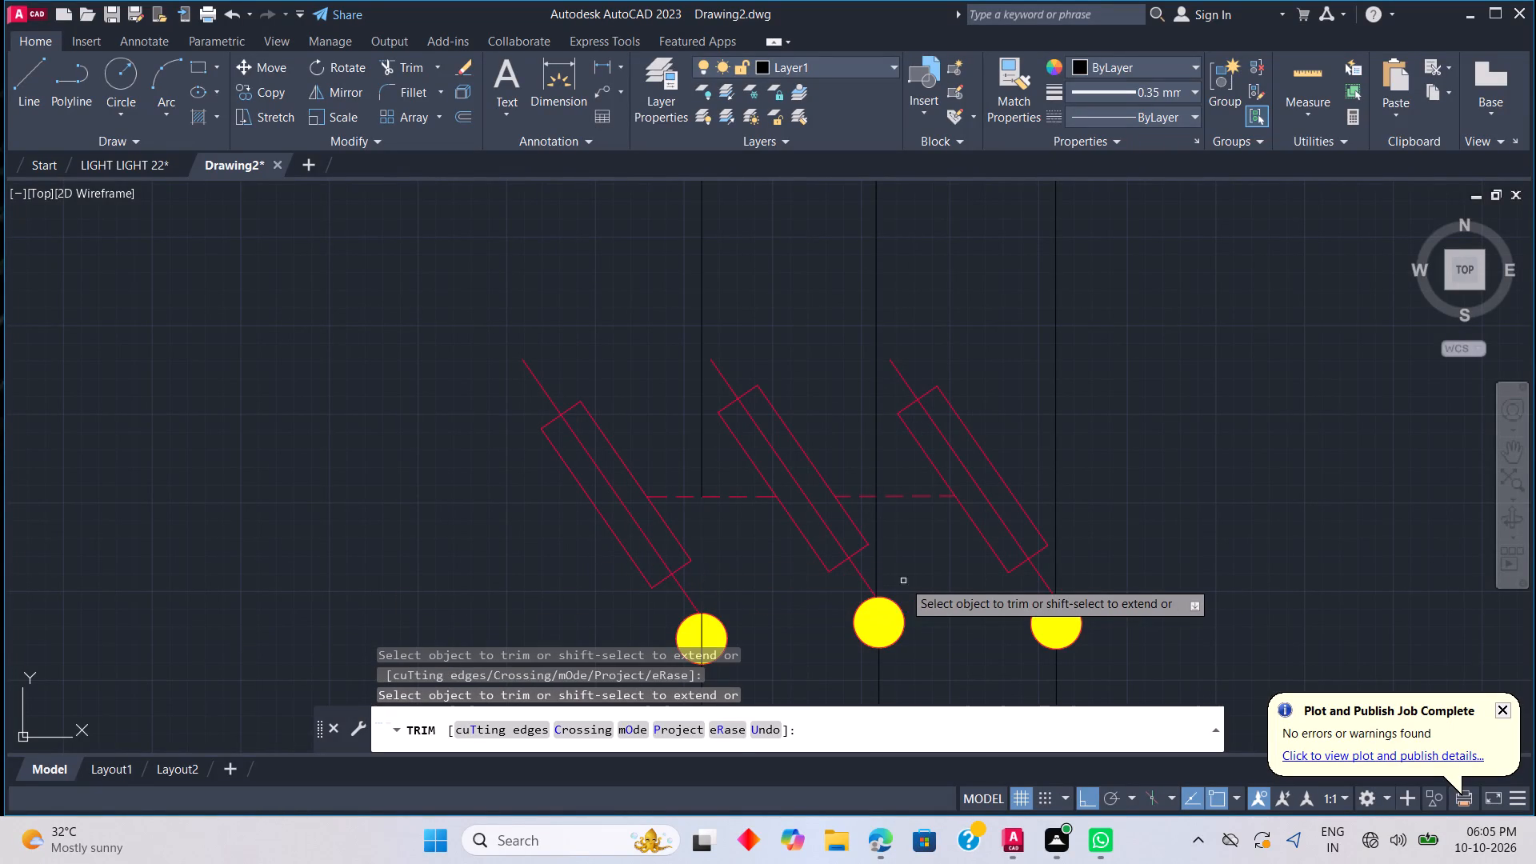
left_click(877, 555)
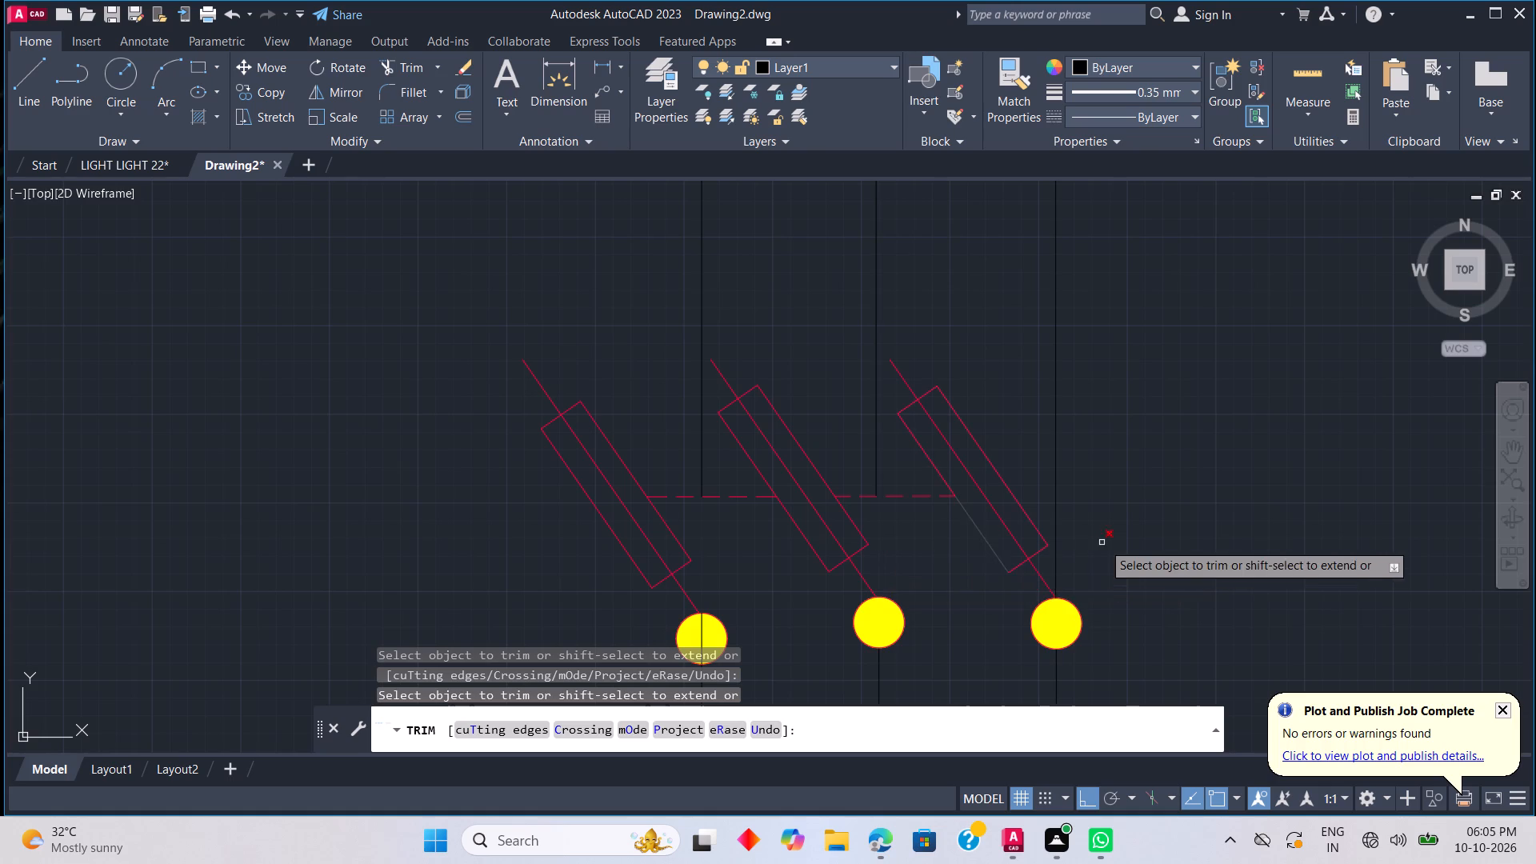
left_click(1057, 558)
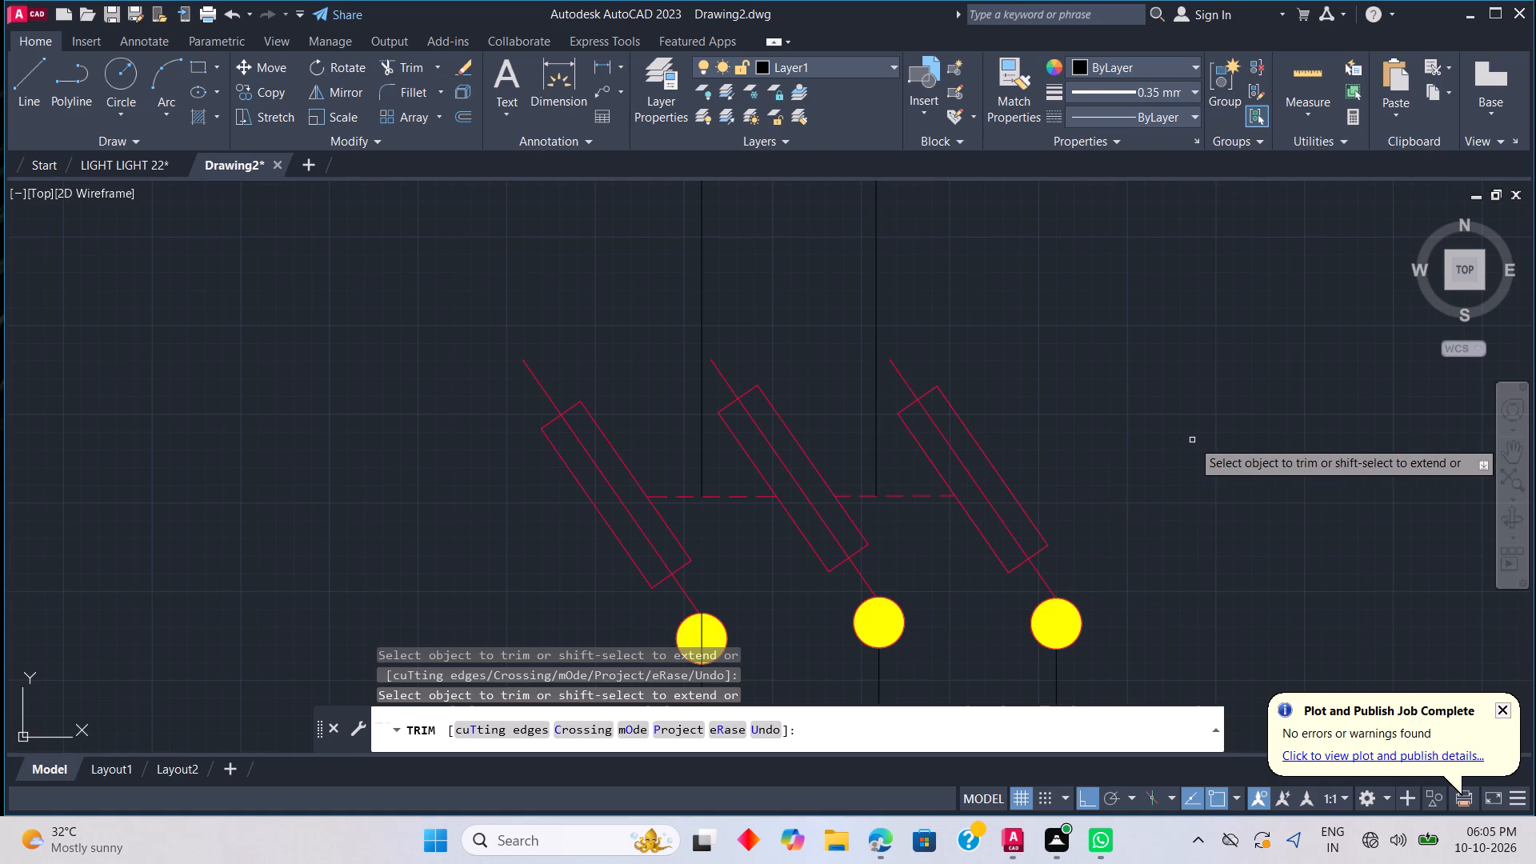
Draw a horizontal guide line about 0.56 long across the first vertical line, just below the tip level of the middle fuse's lead.
scroll(713, 367, "up", 4)
scroll(674, 358, "down", 1)
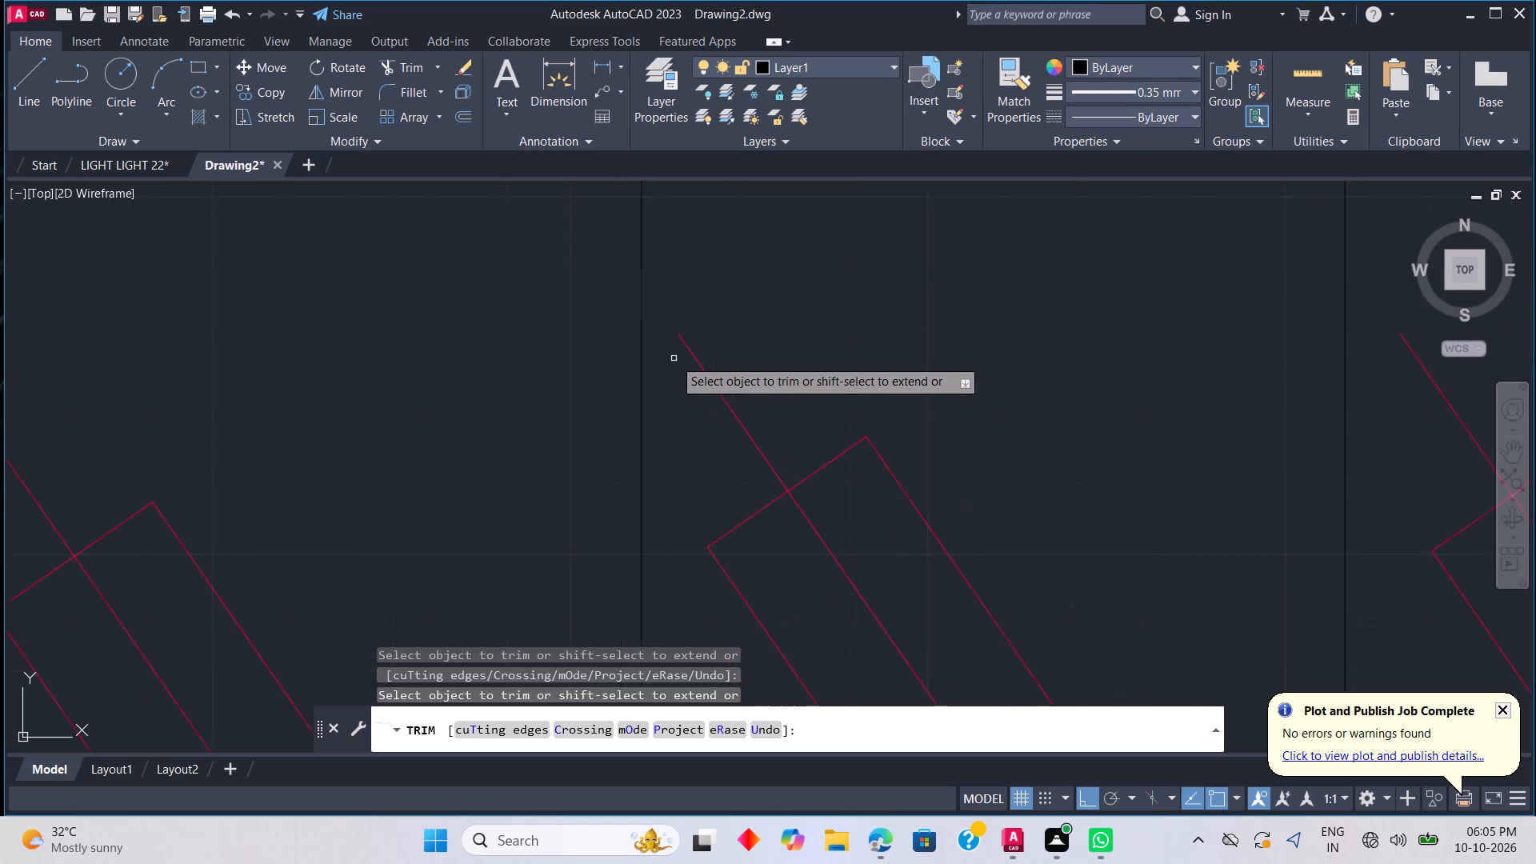
scroll(674, 358, "down", 1)
scroll(664, 365, "up", 4)
type("L")
key("space")
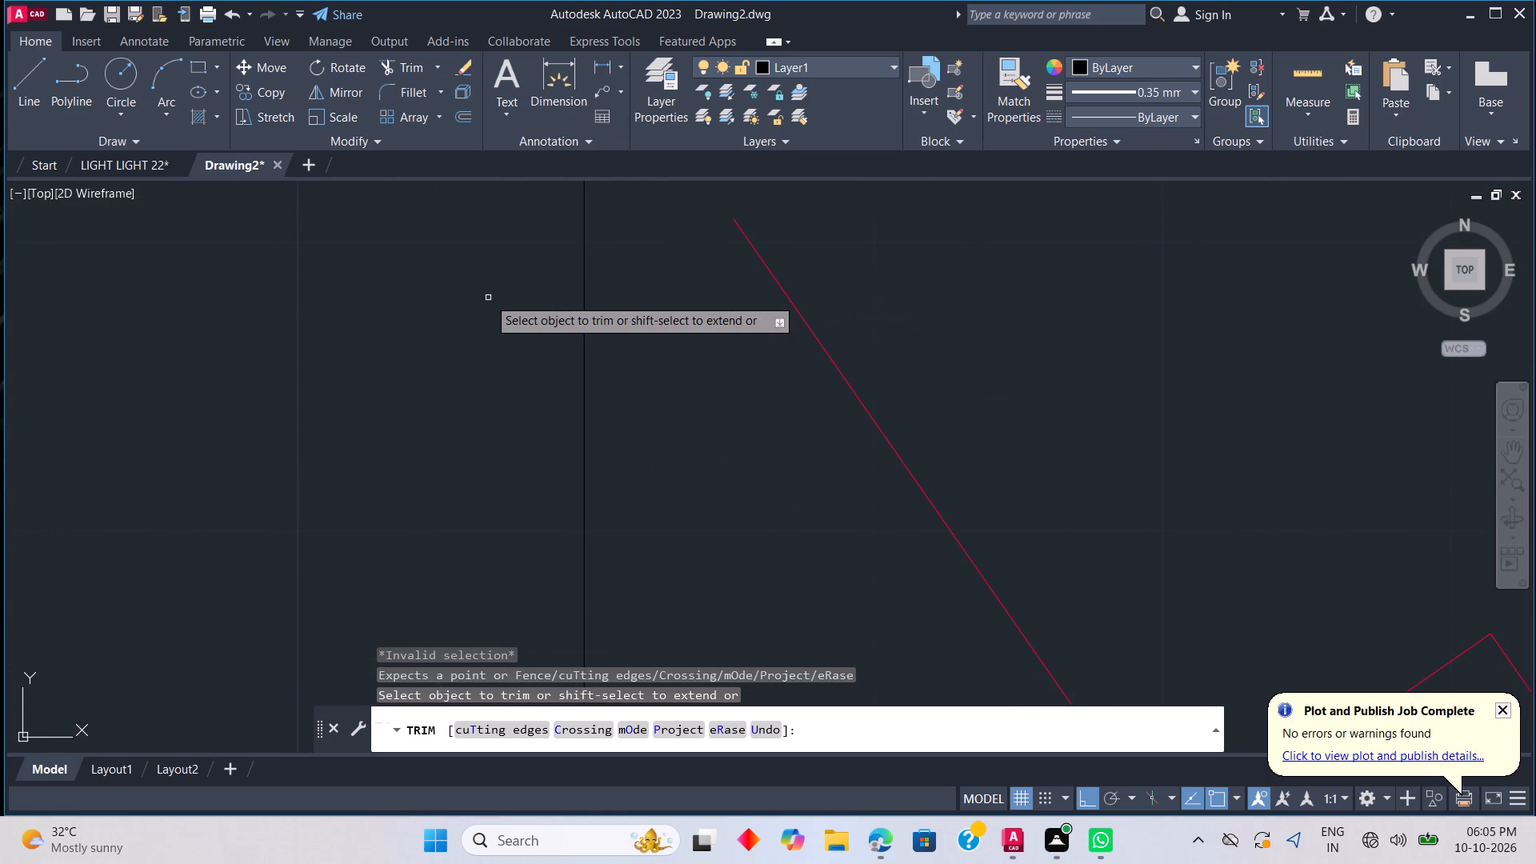
key("Escape")
type("L")
key("space")
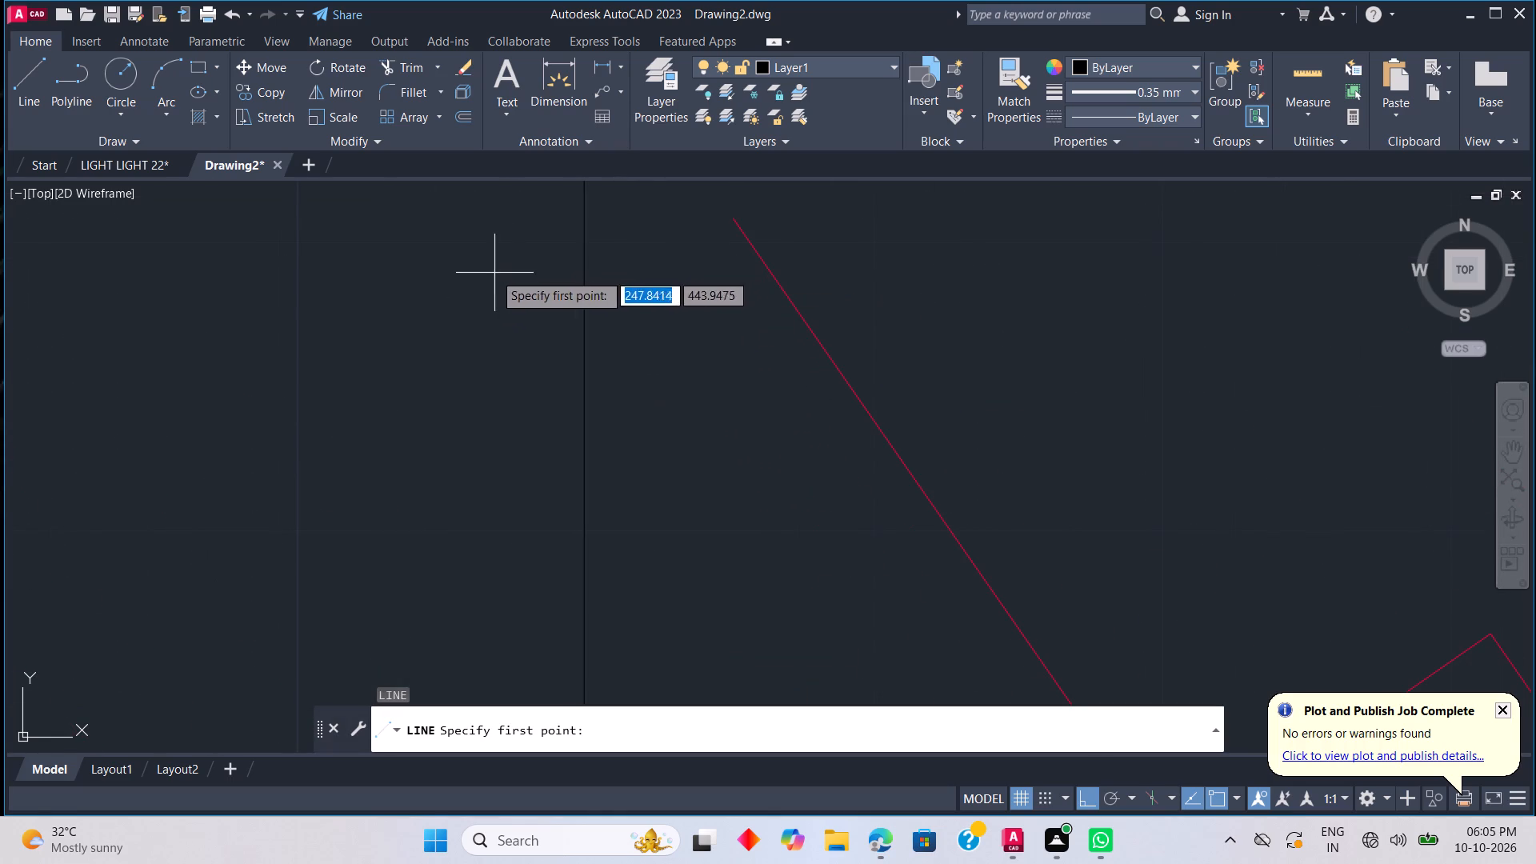
left_click(386, 317)
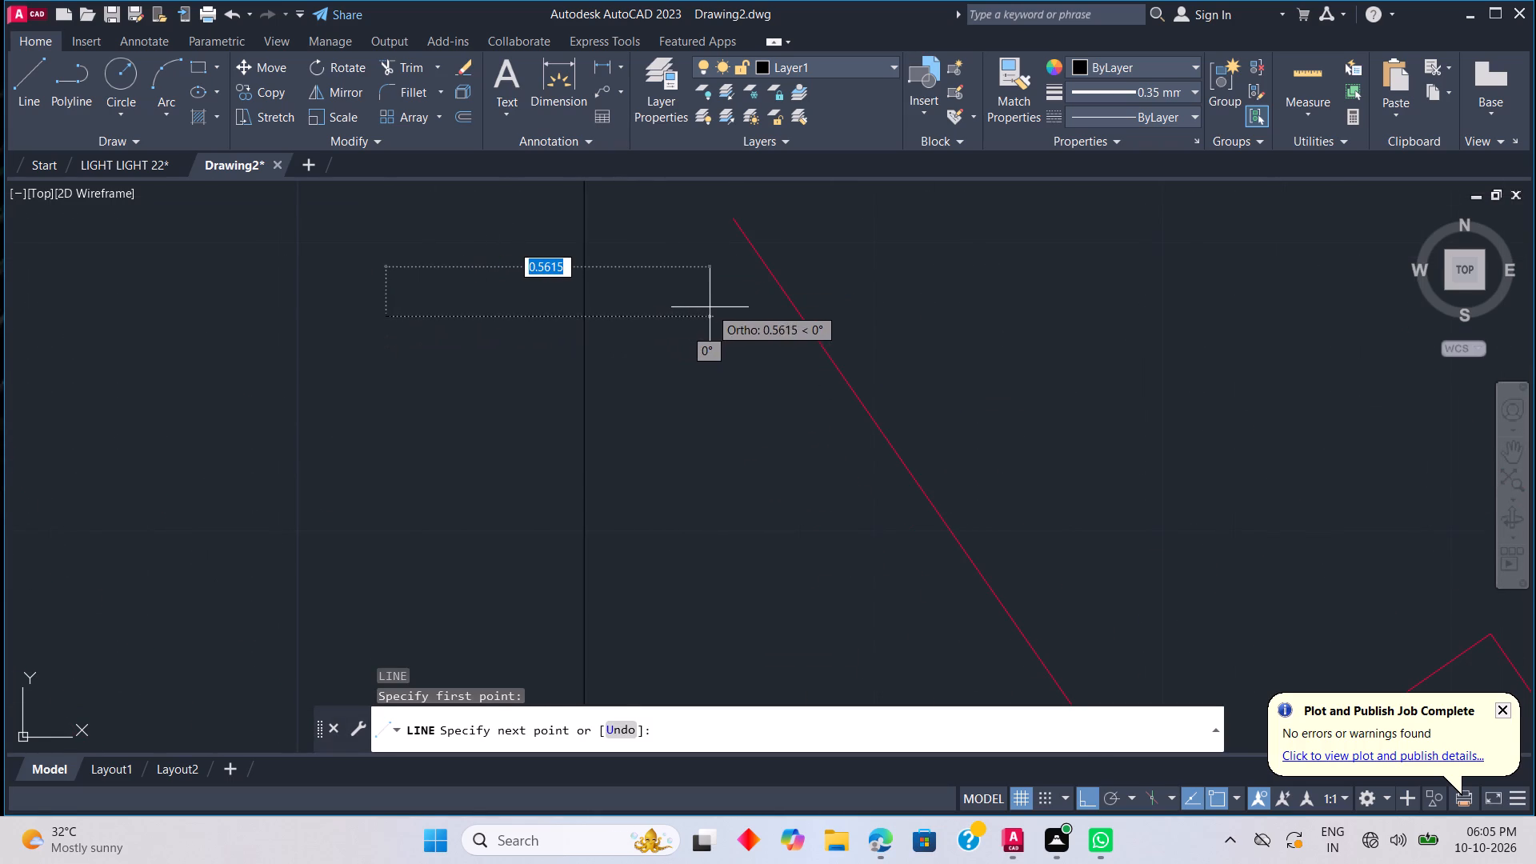
left_click(711, 307)
key("Escape")
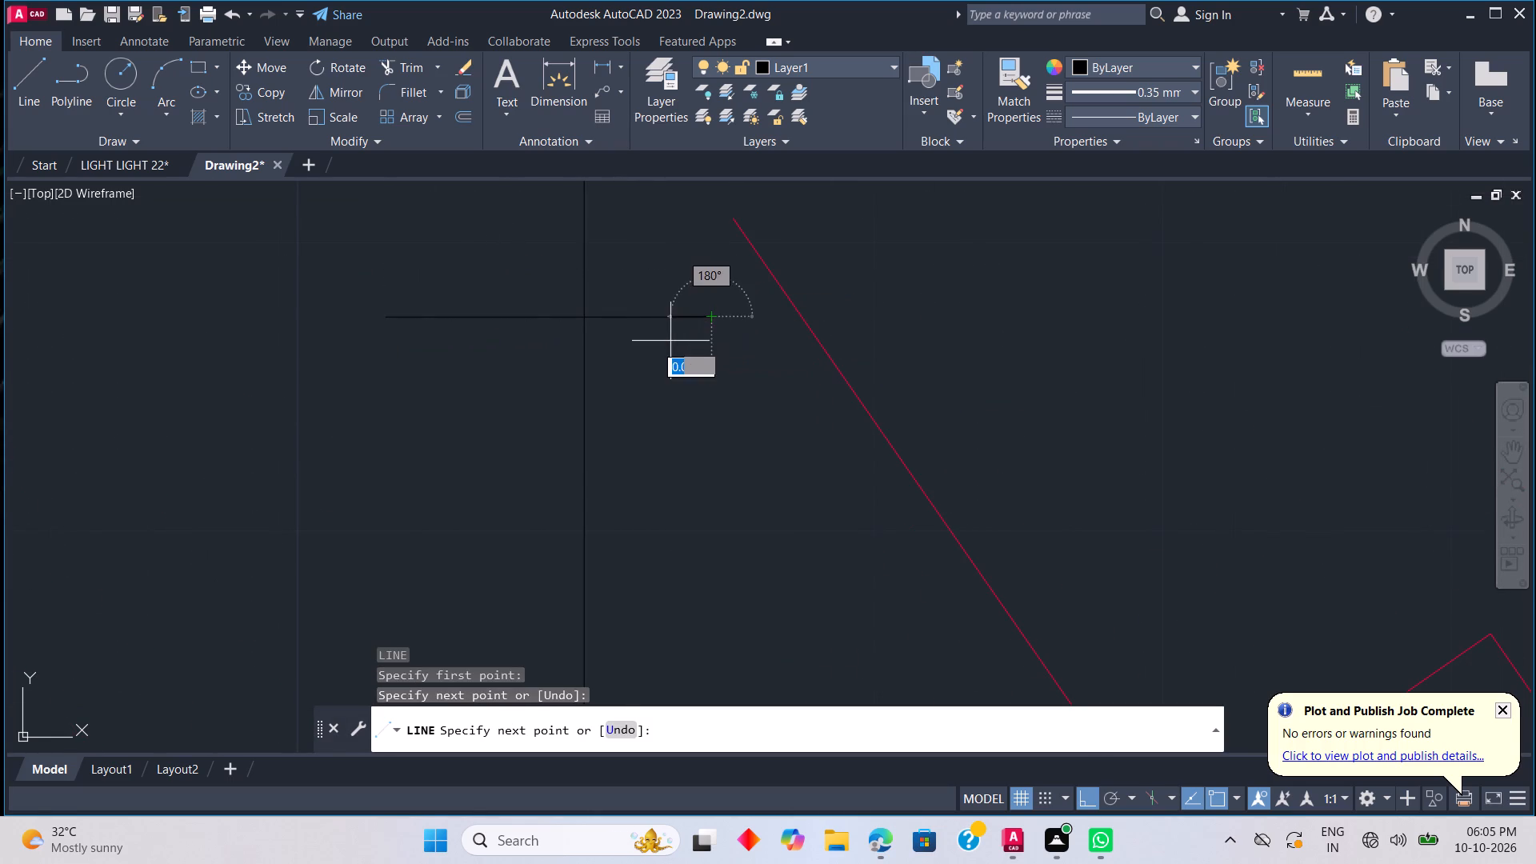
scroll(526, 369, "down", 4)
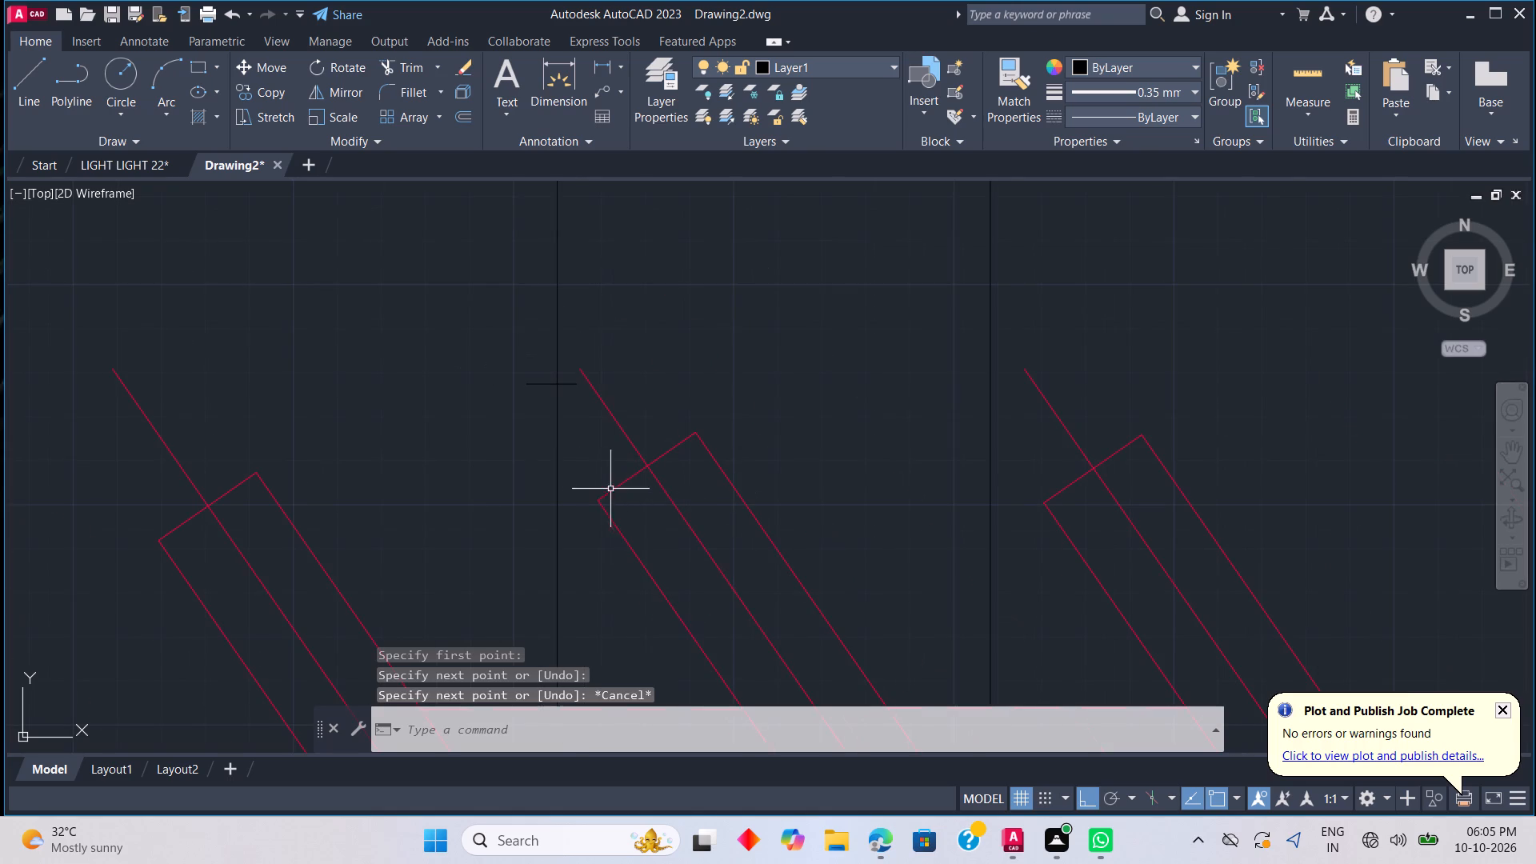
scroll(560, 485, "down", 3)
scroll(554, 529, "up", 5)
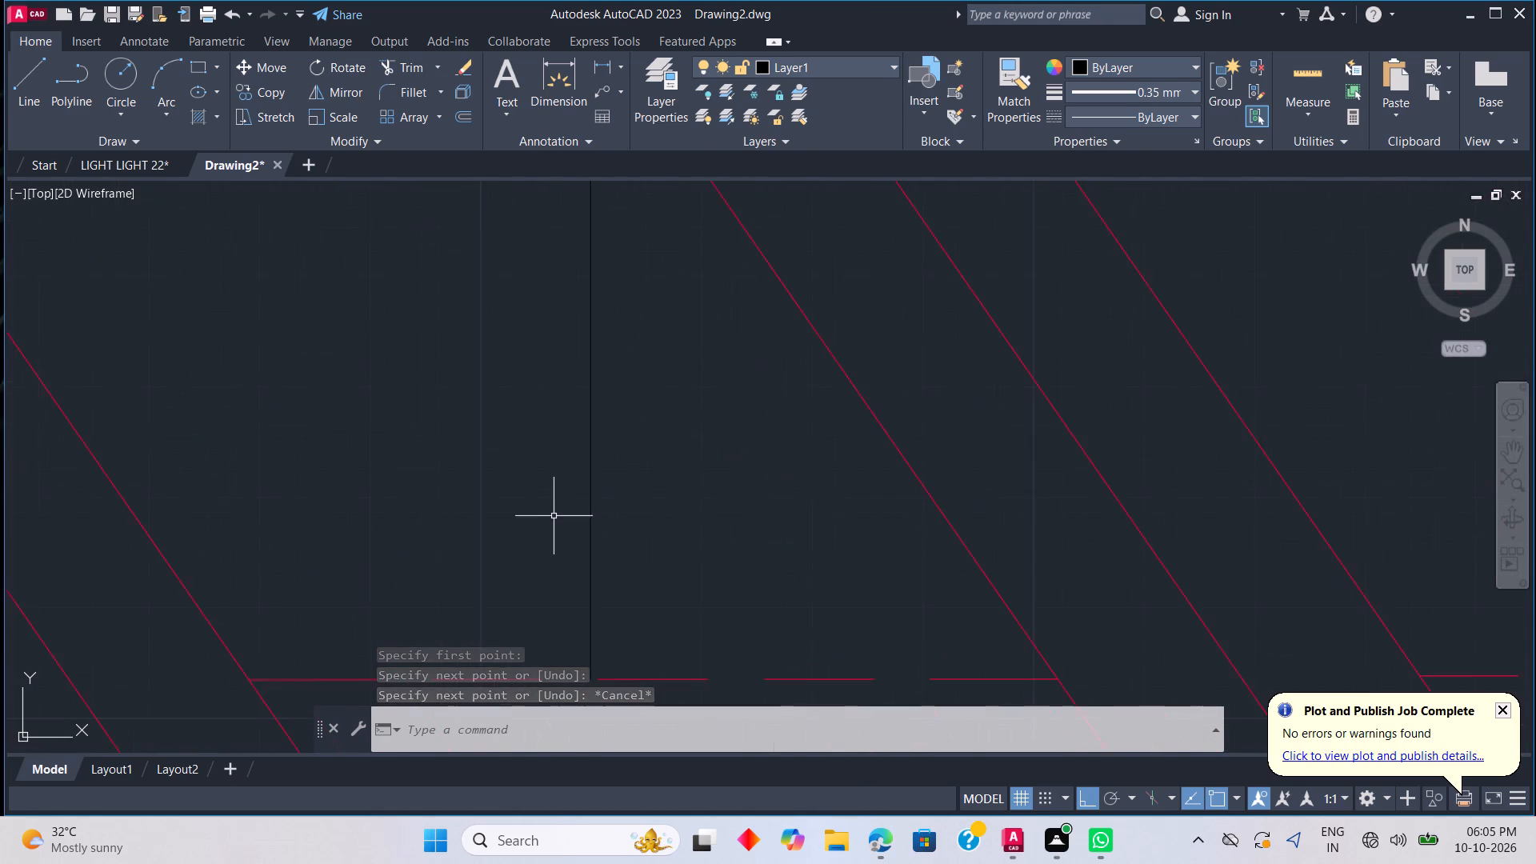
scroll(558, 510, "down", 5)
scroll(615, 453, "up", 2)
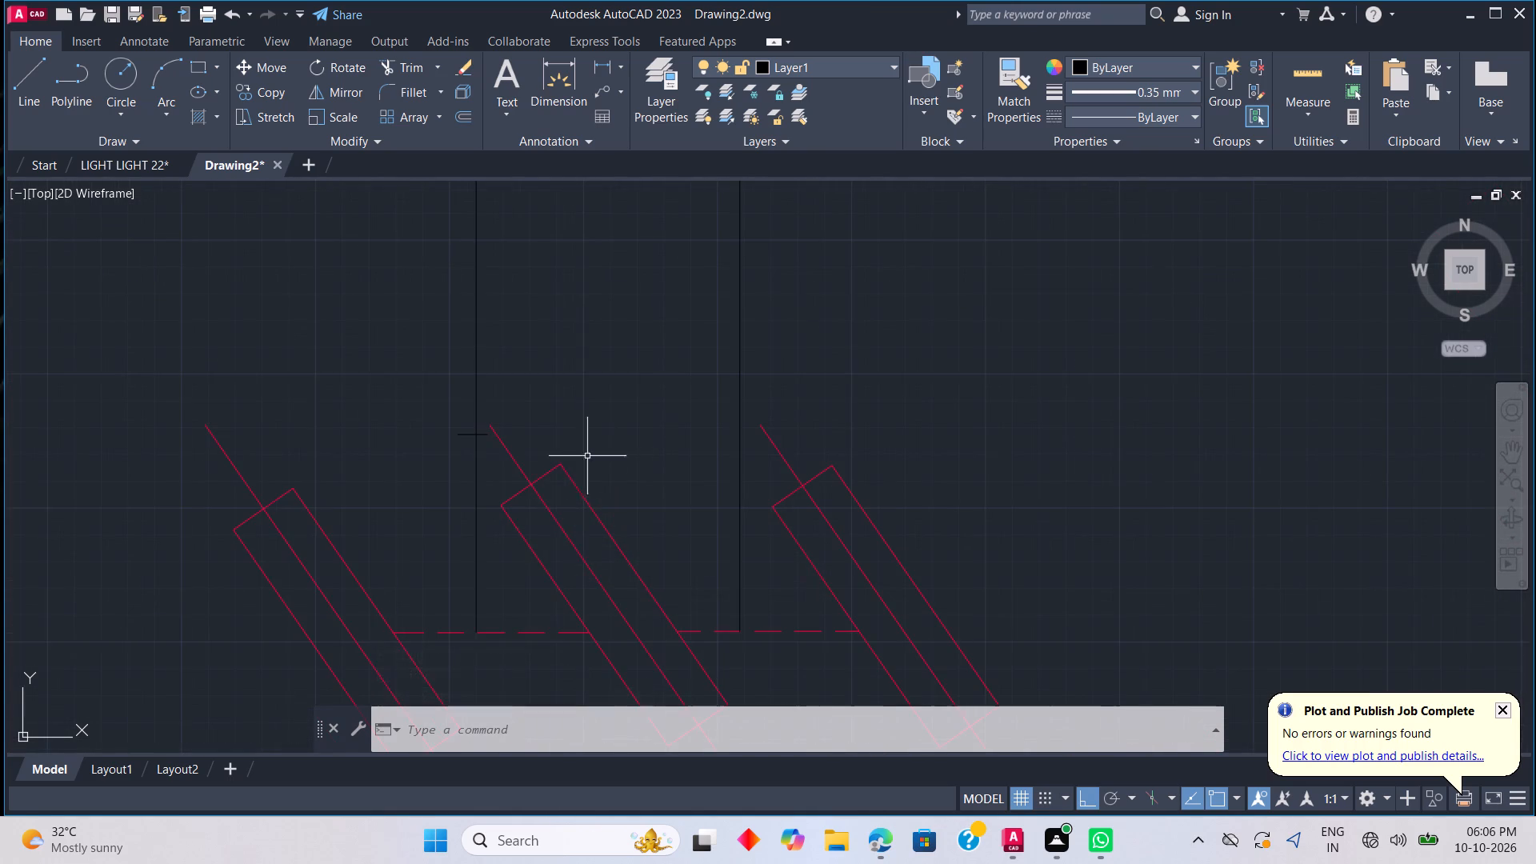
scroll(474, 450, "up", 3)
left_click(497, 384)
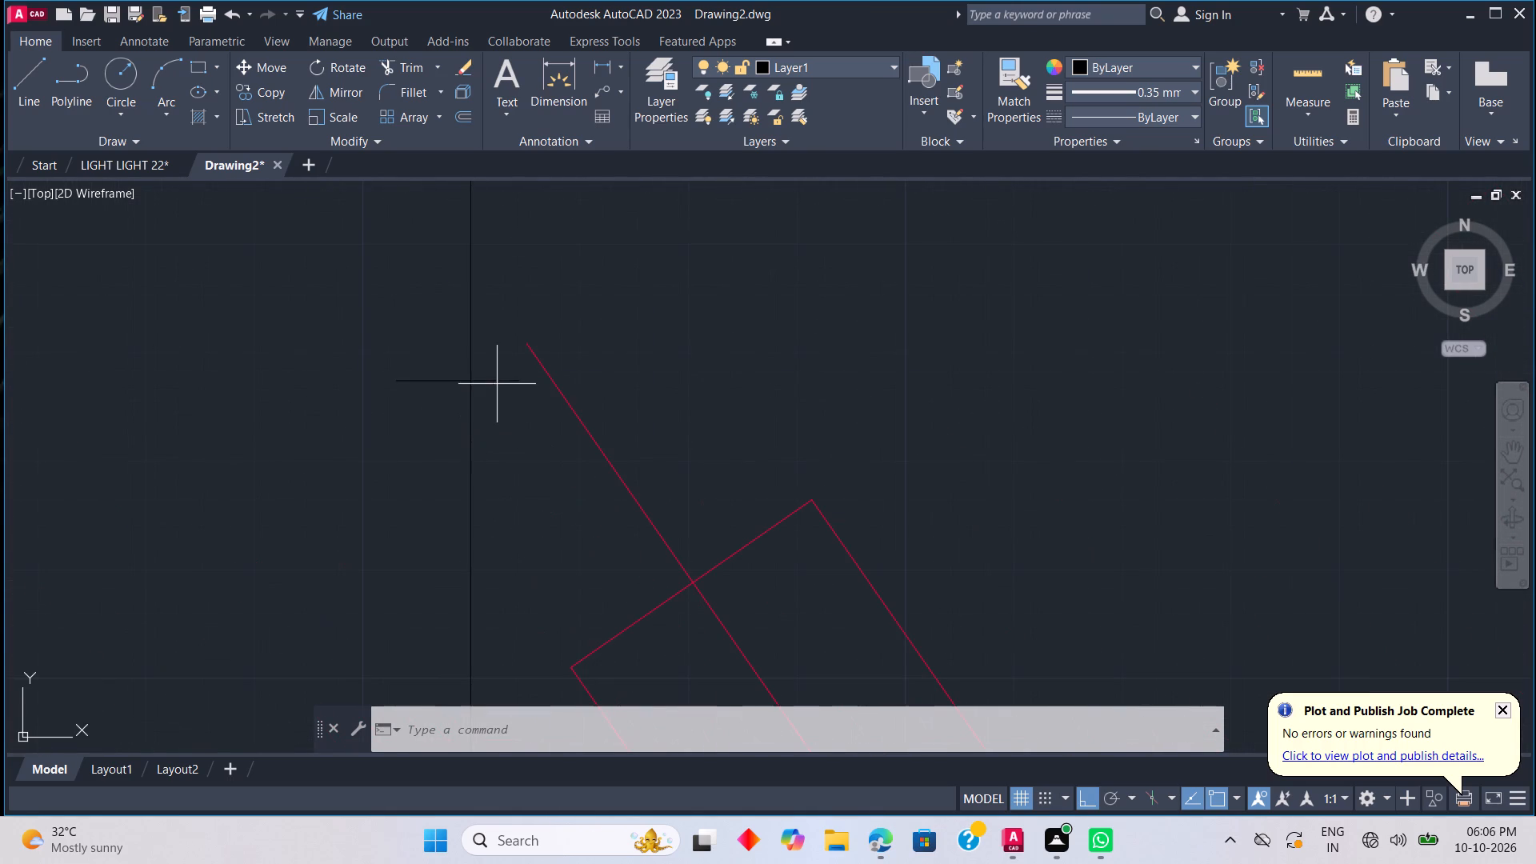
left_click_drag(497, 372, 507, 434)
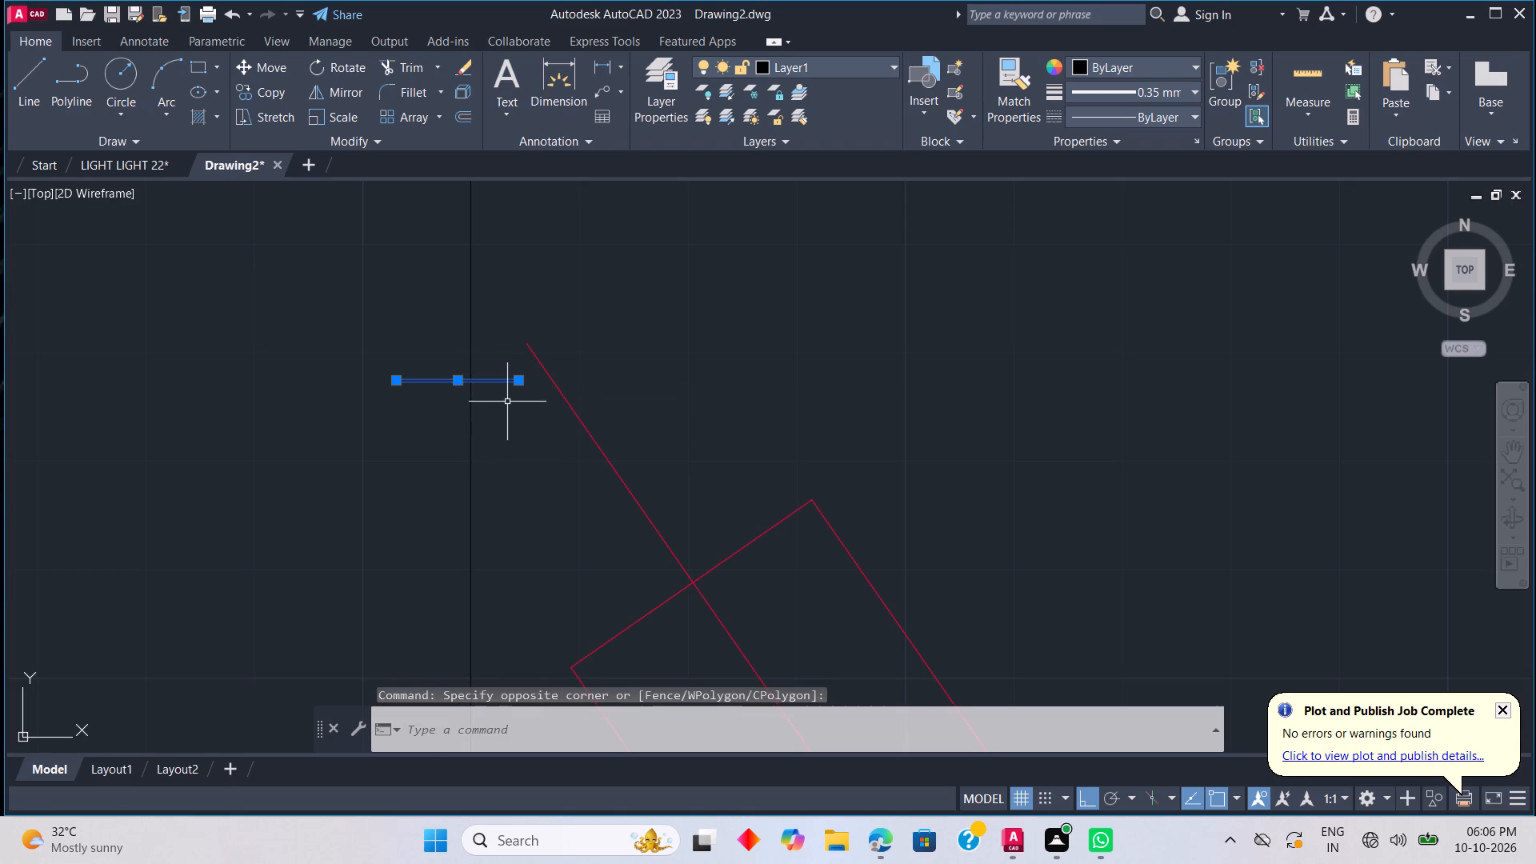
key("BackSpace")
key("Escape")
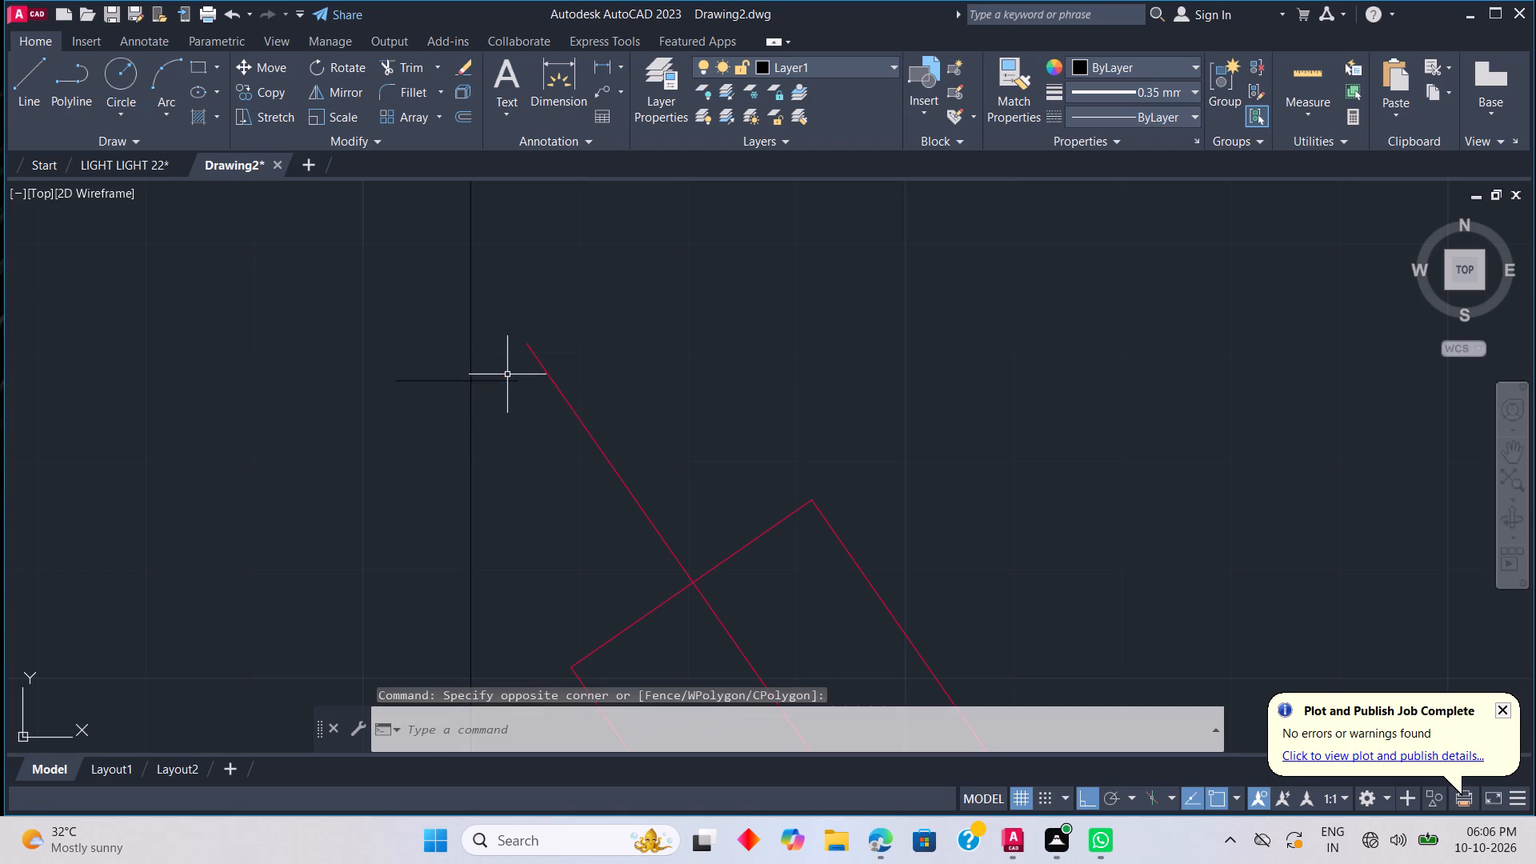
Draw a second horizontal guide line from the first one's end, crossing the middle fuse's slanted lead near its tip.
key("l")
key("space")
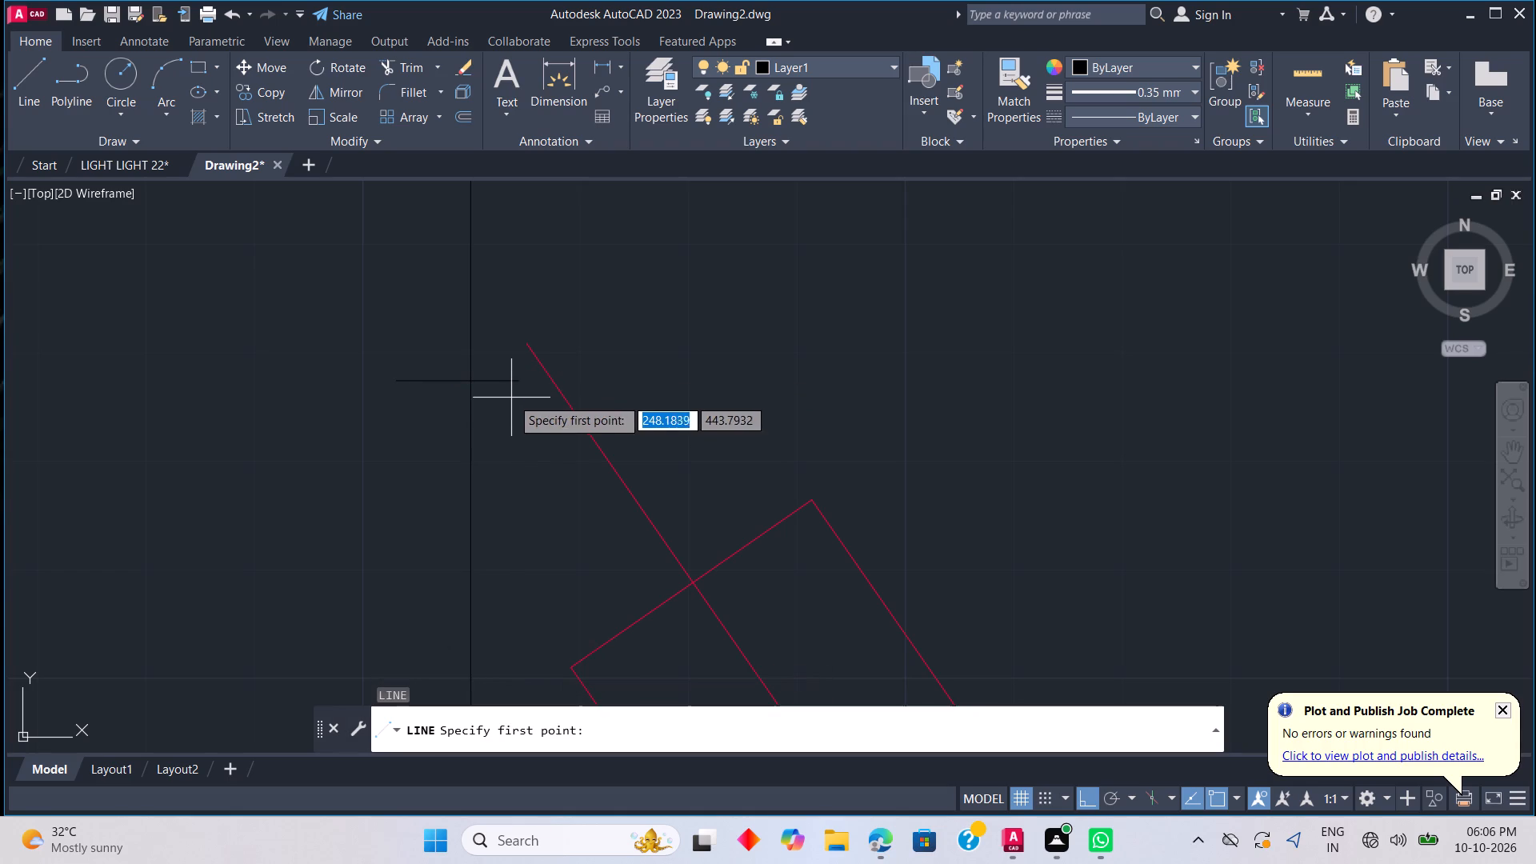
left_click(518, 379)
left_click(679, 372)
key("Escape")
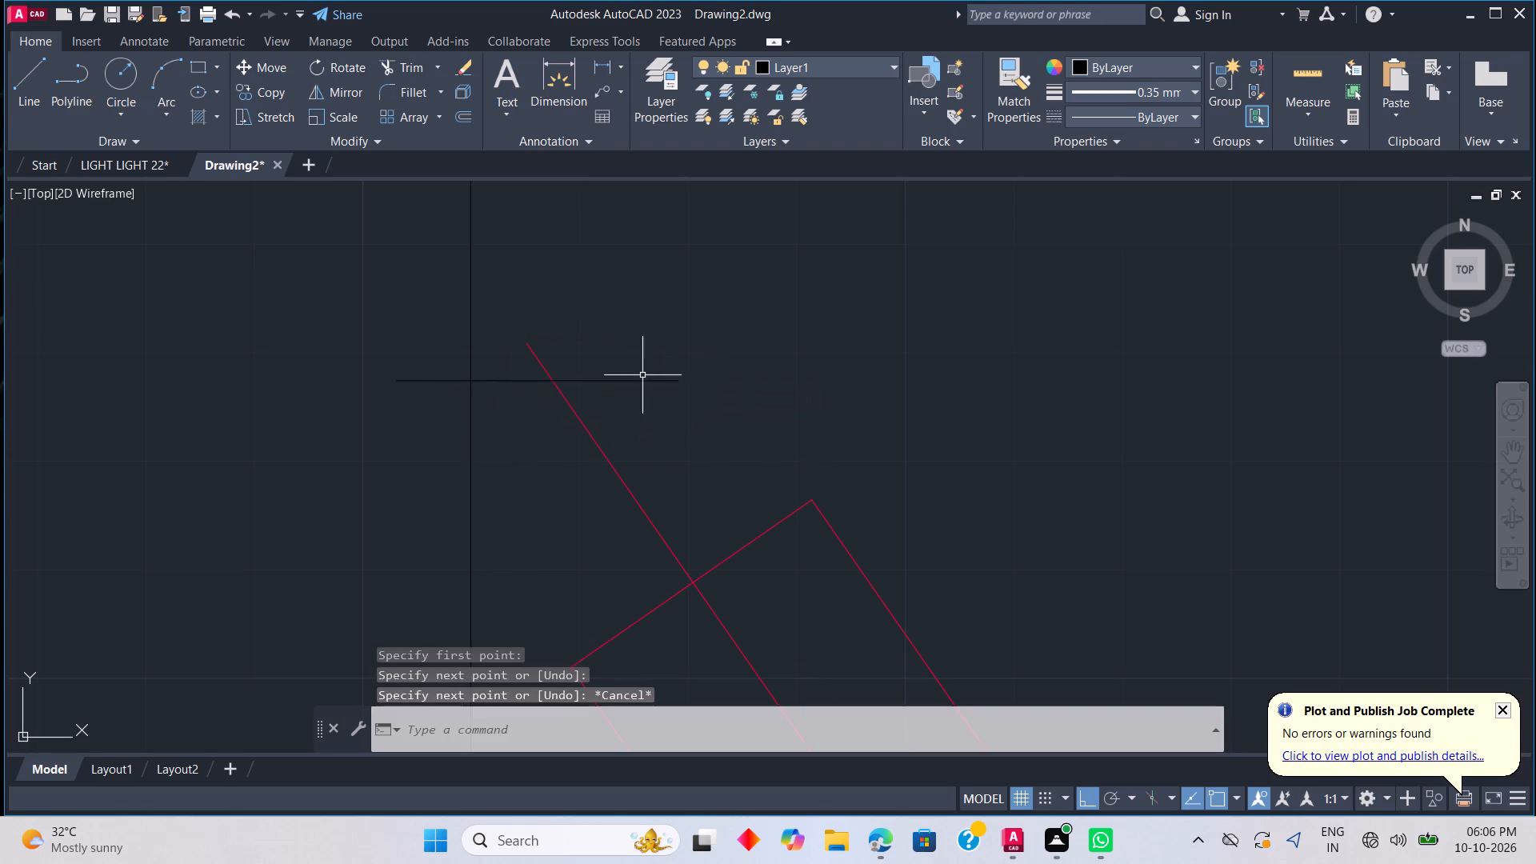
Trim the tip of the middle fuse's slanted lead above the horizontal guide line.
key("t")
type("R")
key("space")
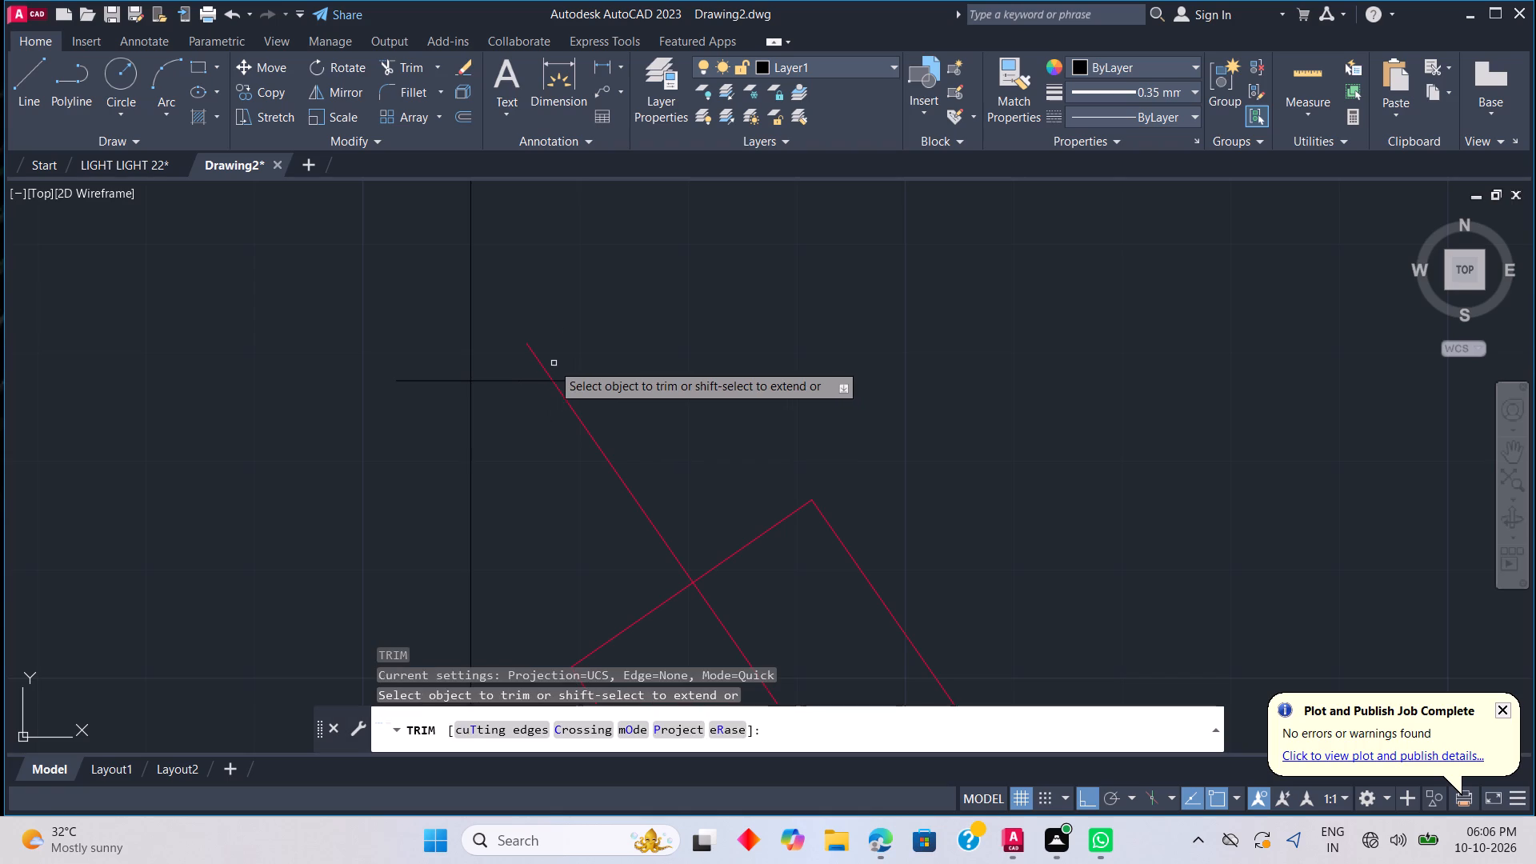
left_click(539, 364)
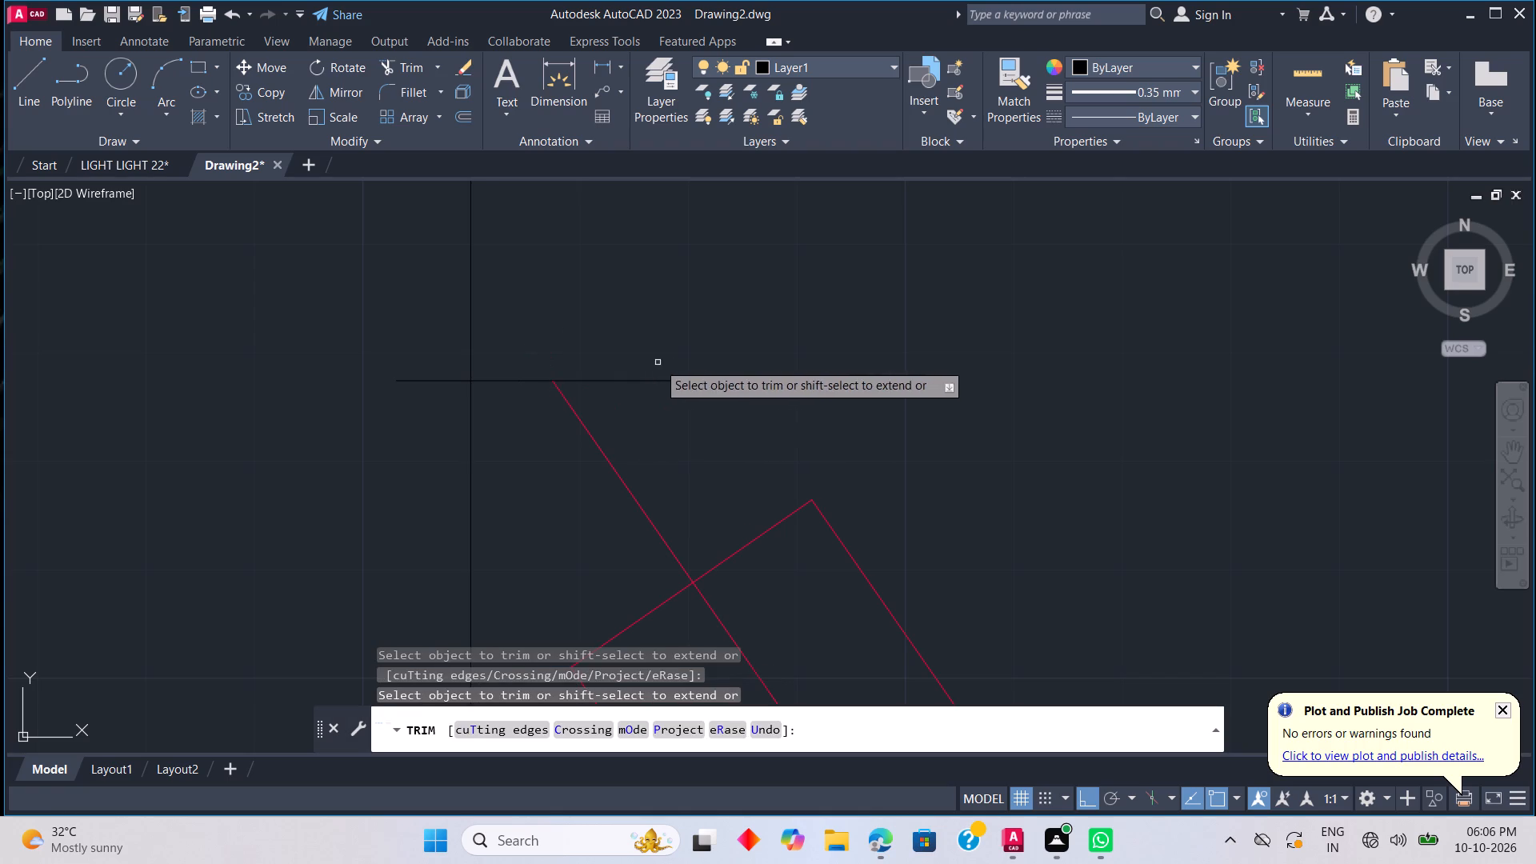
key("Escape")
Delete both horizontal guide lines beside the middle fuse's lead.
left_click(511, 382)
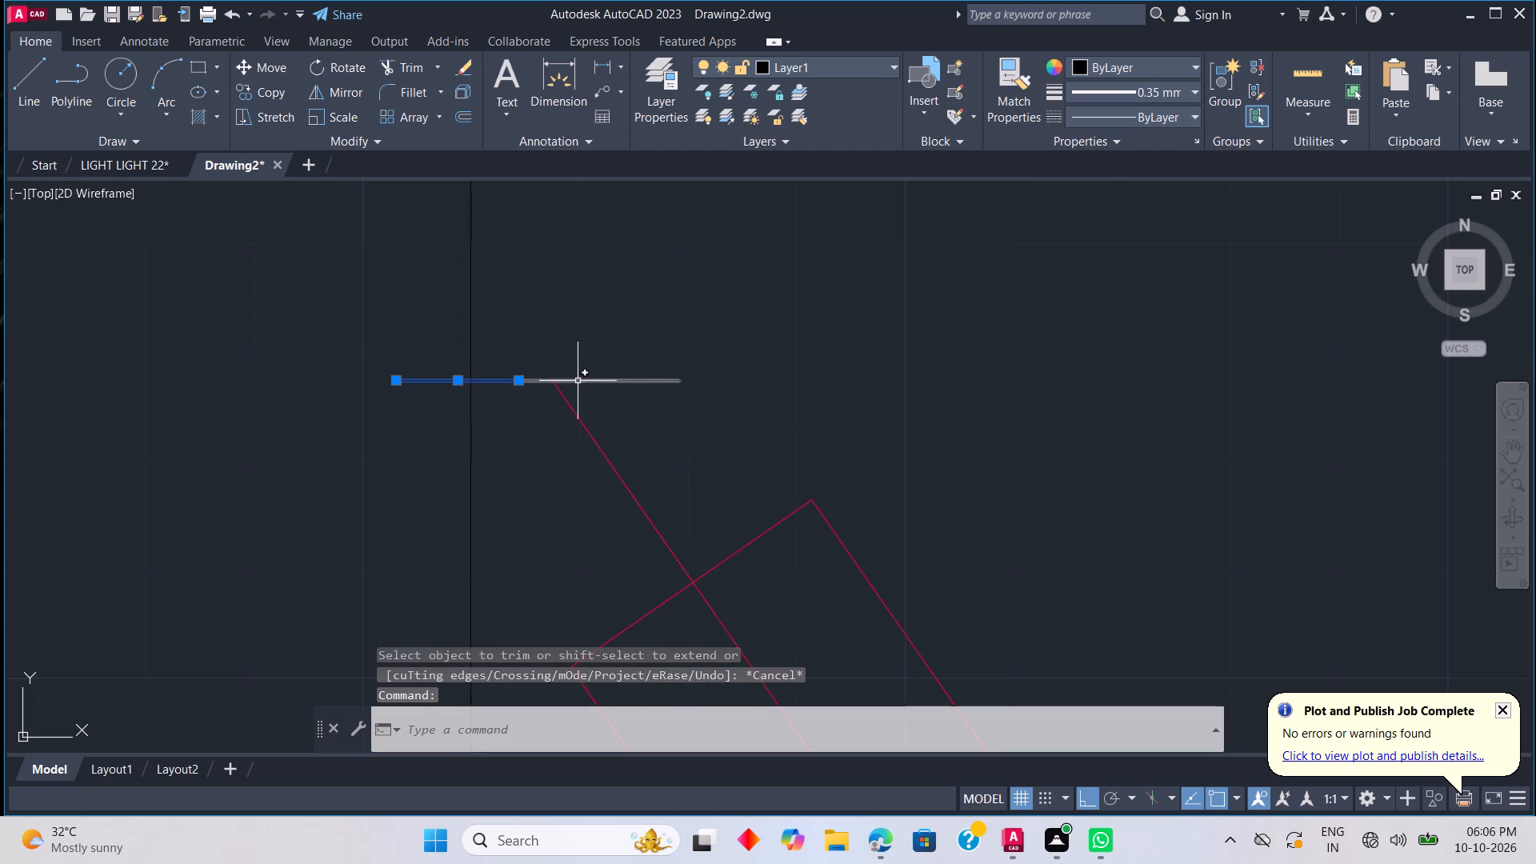
left_click(579, 381)
key("Delete")
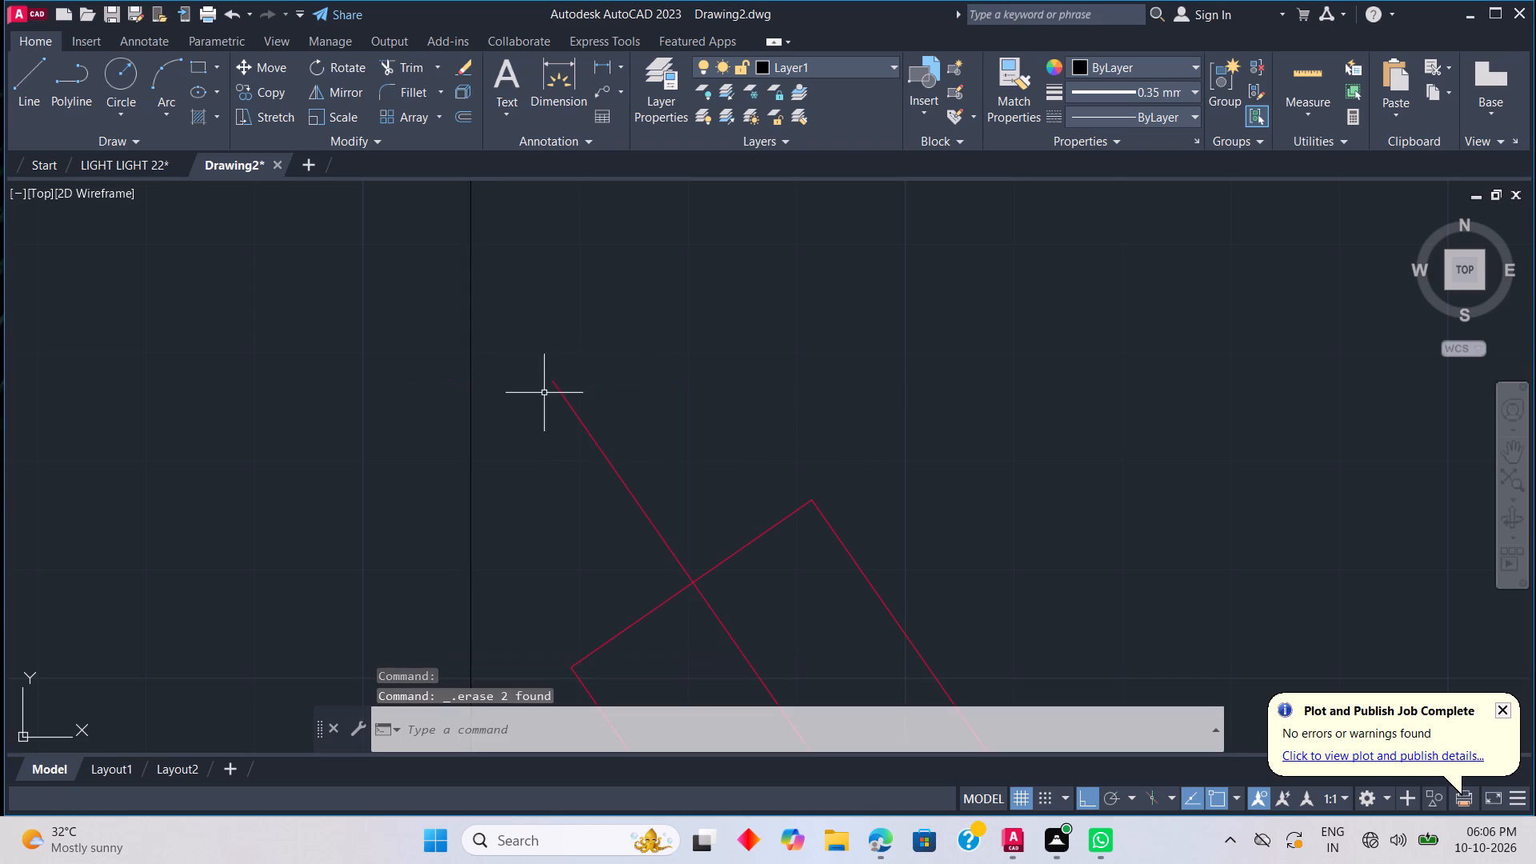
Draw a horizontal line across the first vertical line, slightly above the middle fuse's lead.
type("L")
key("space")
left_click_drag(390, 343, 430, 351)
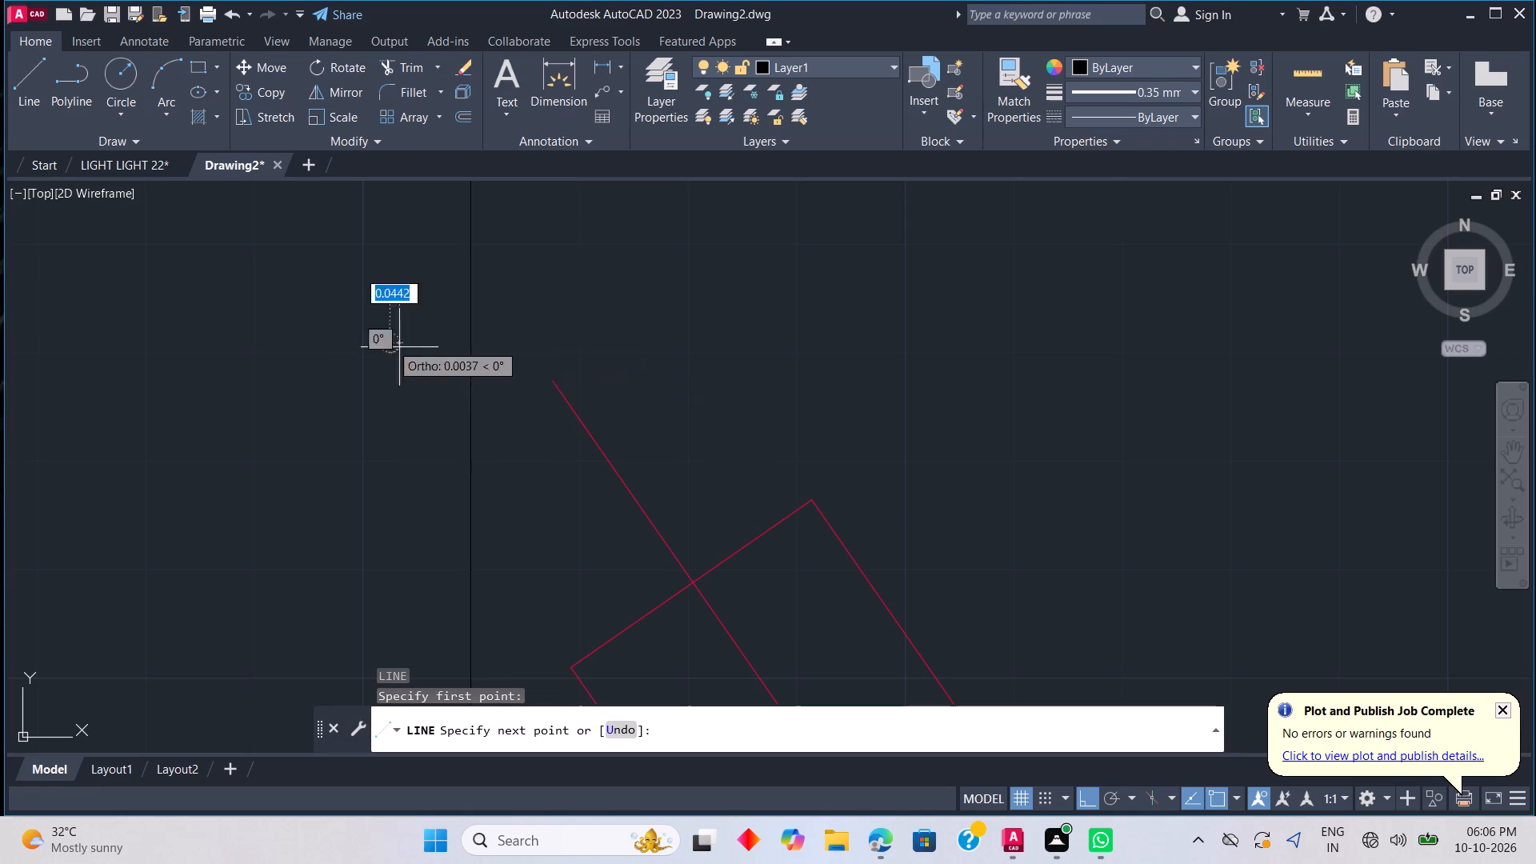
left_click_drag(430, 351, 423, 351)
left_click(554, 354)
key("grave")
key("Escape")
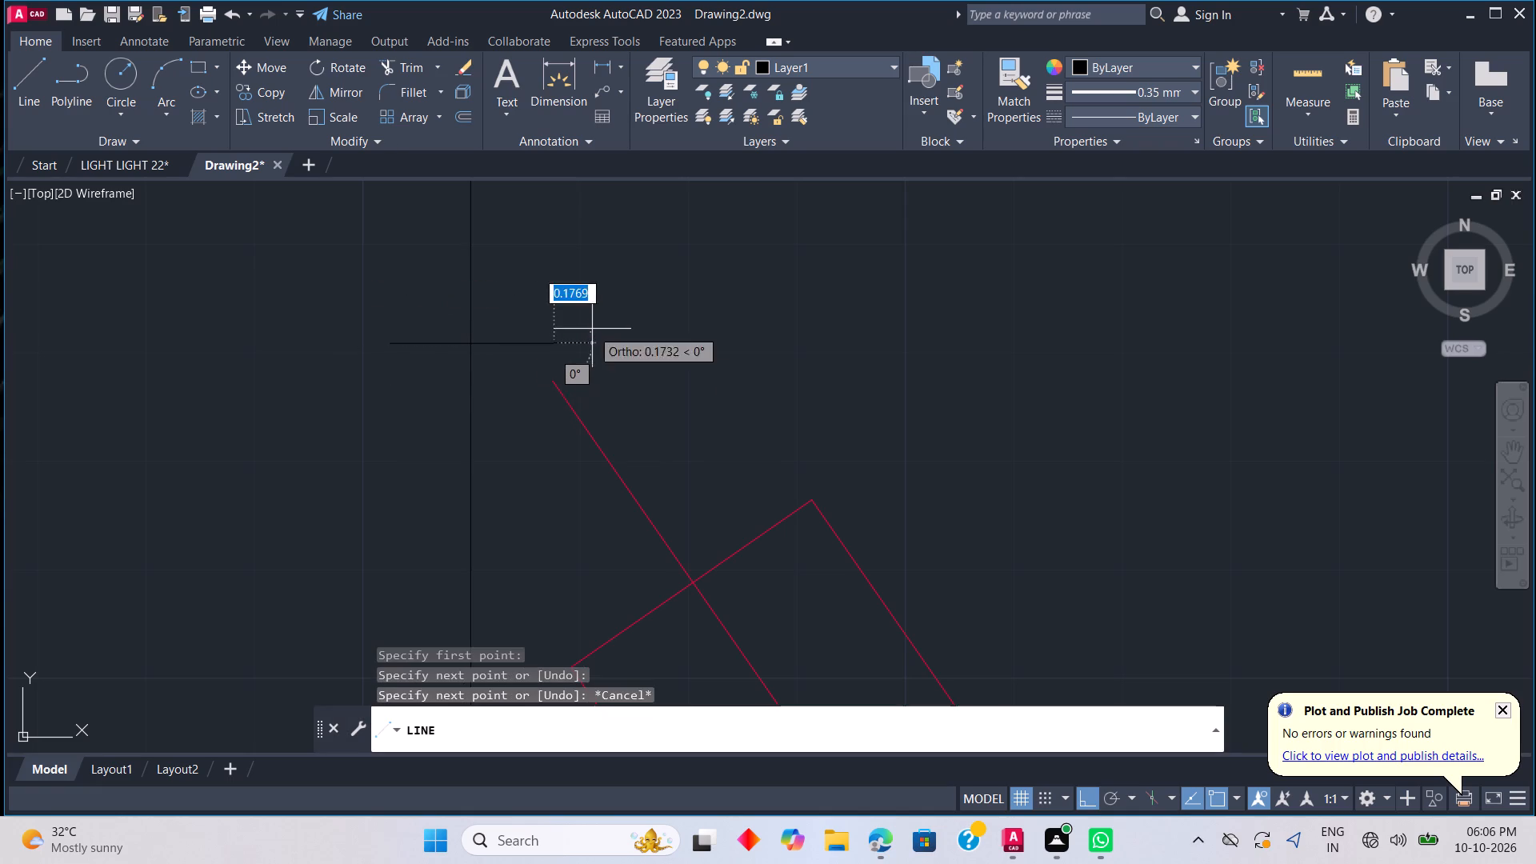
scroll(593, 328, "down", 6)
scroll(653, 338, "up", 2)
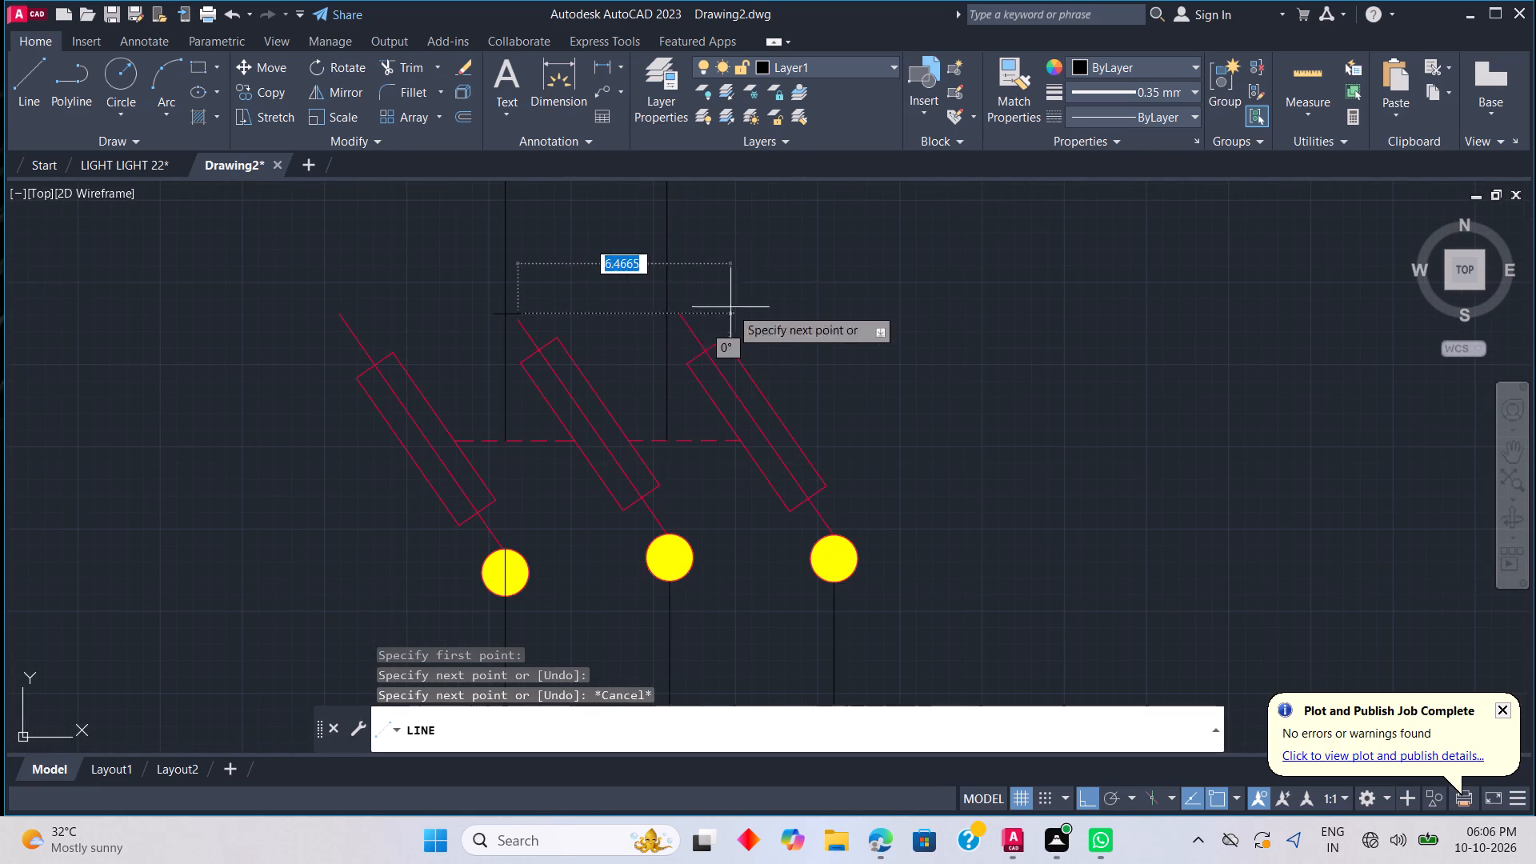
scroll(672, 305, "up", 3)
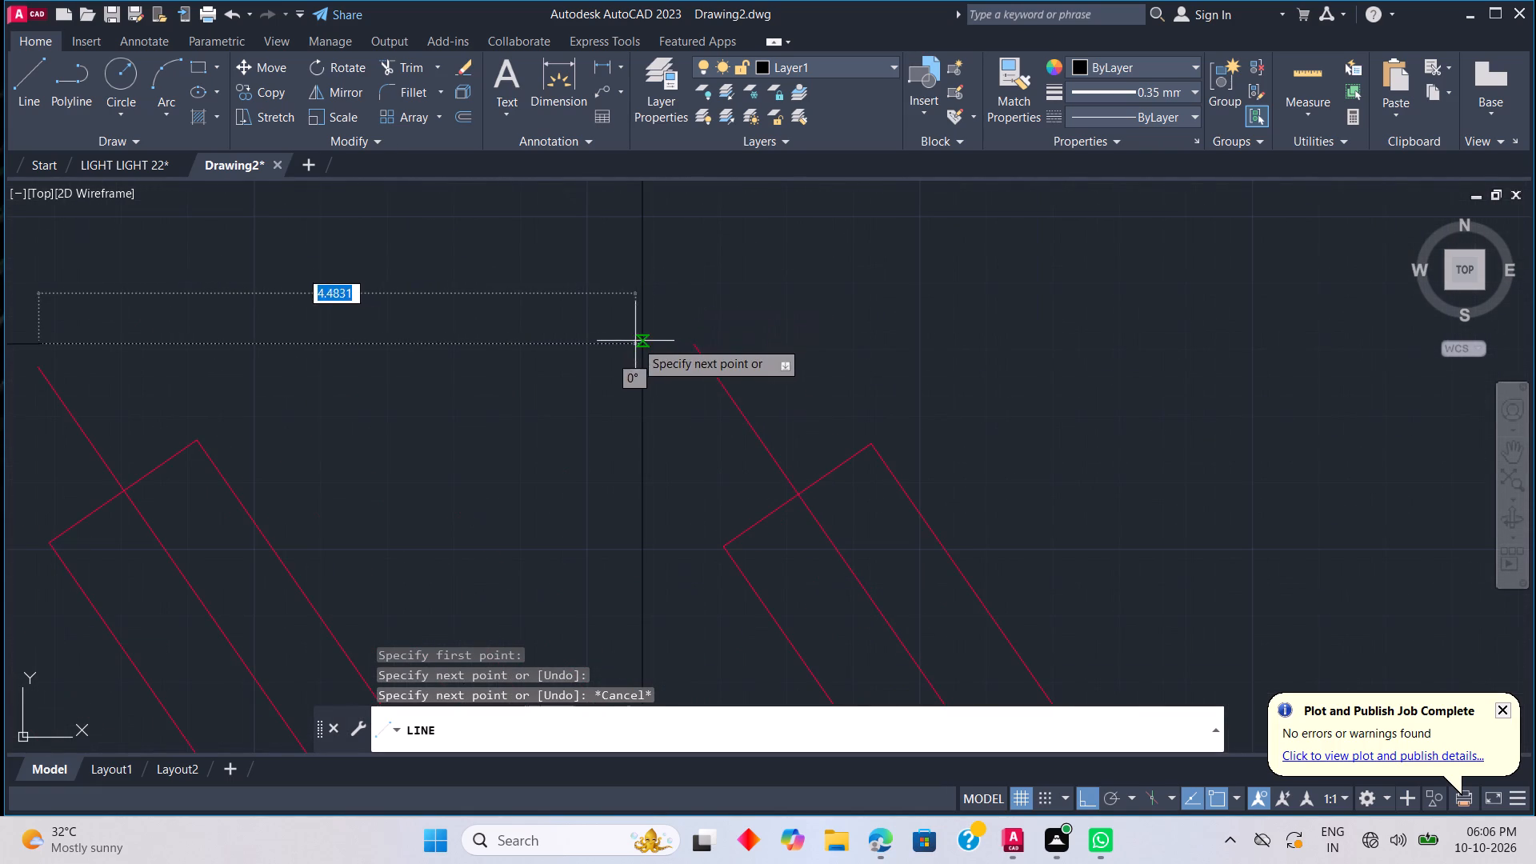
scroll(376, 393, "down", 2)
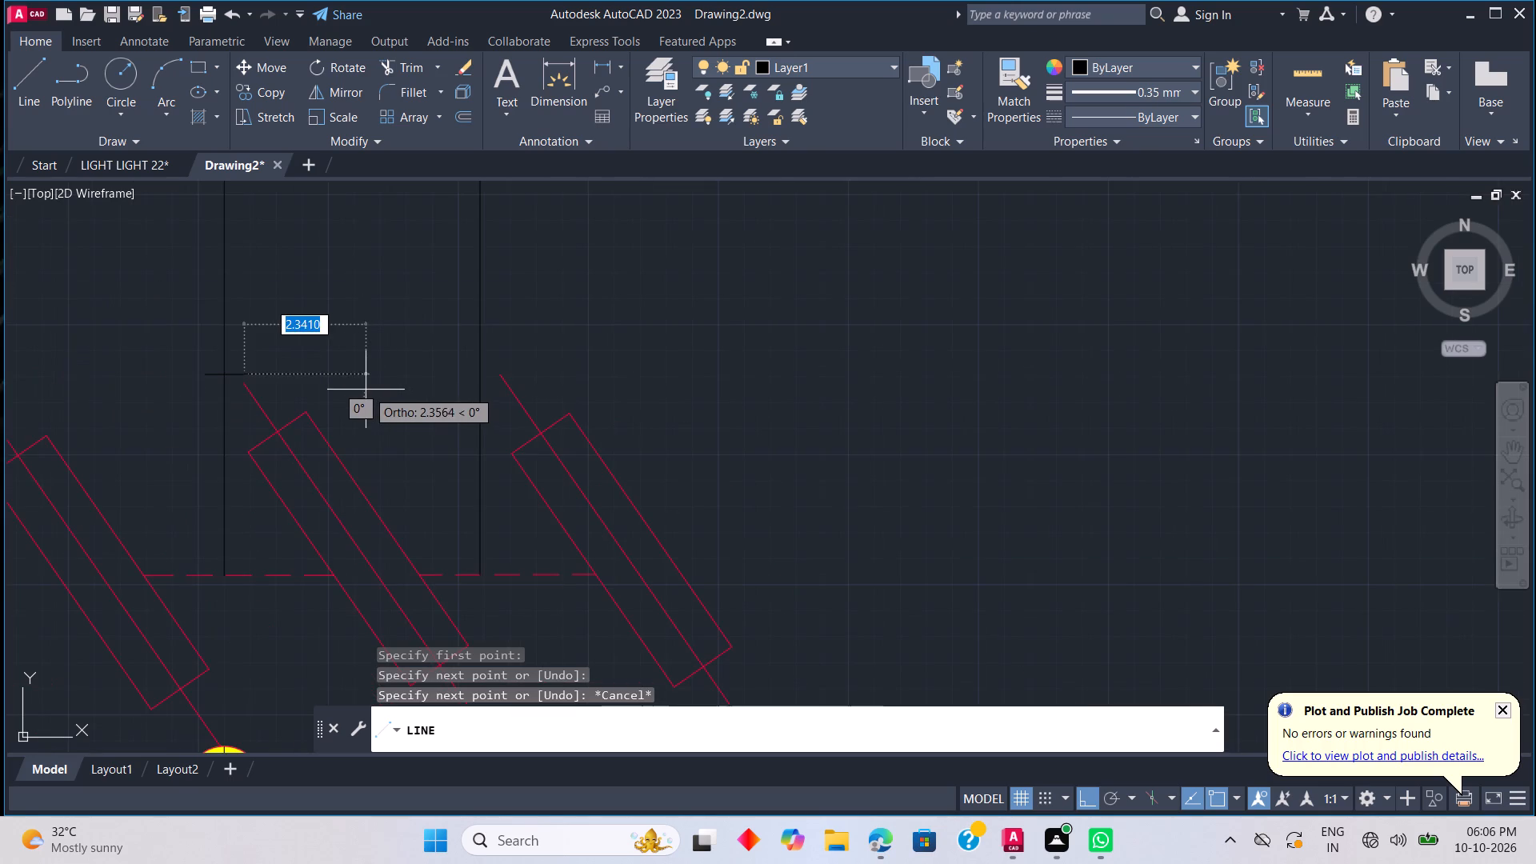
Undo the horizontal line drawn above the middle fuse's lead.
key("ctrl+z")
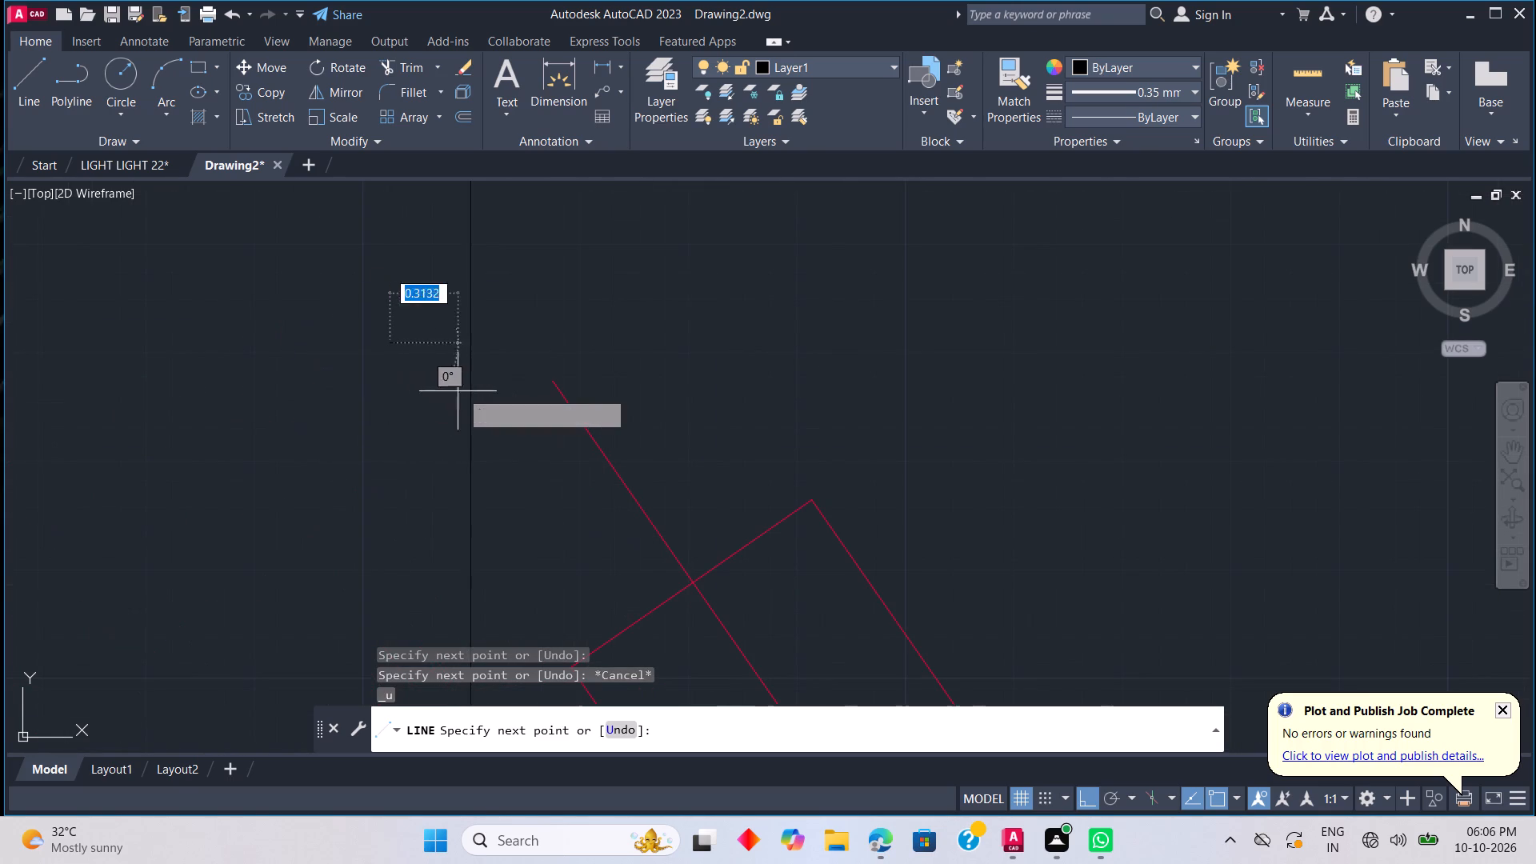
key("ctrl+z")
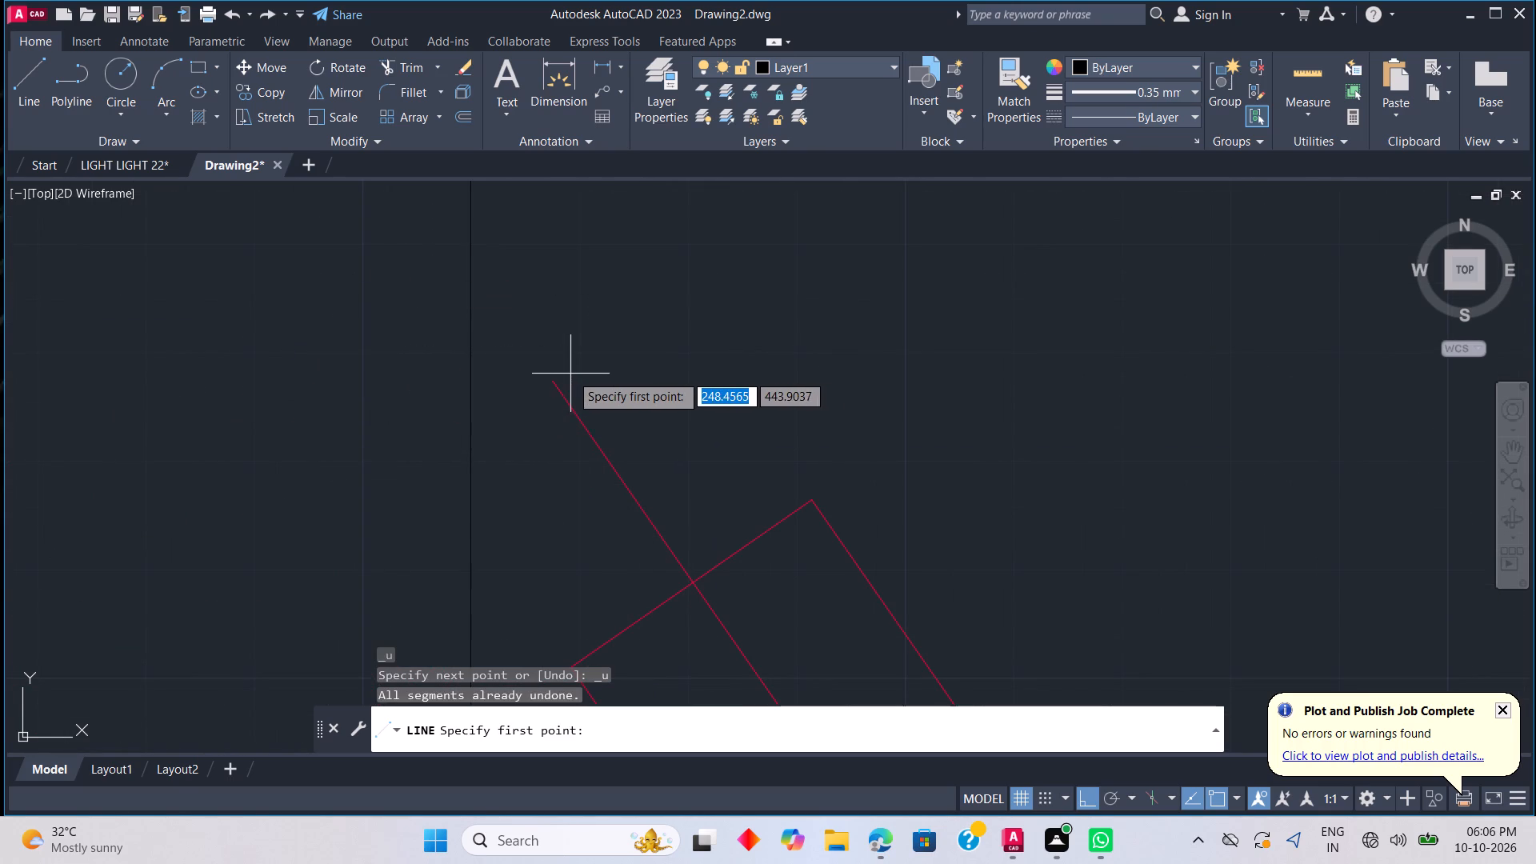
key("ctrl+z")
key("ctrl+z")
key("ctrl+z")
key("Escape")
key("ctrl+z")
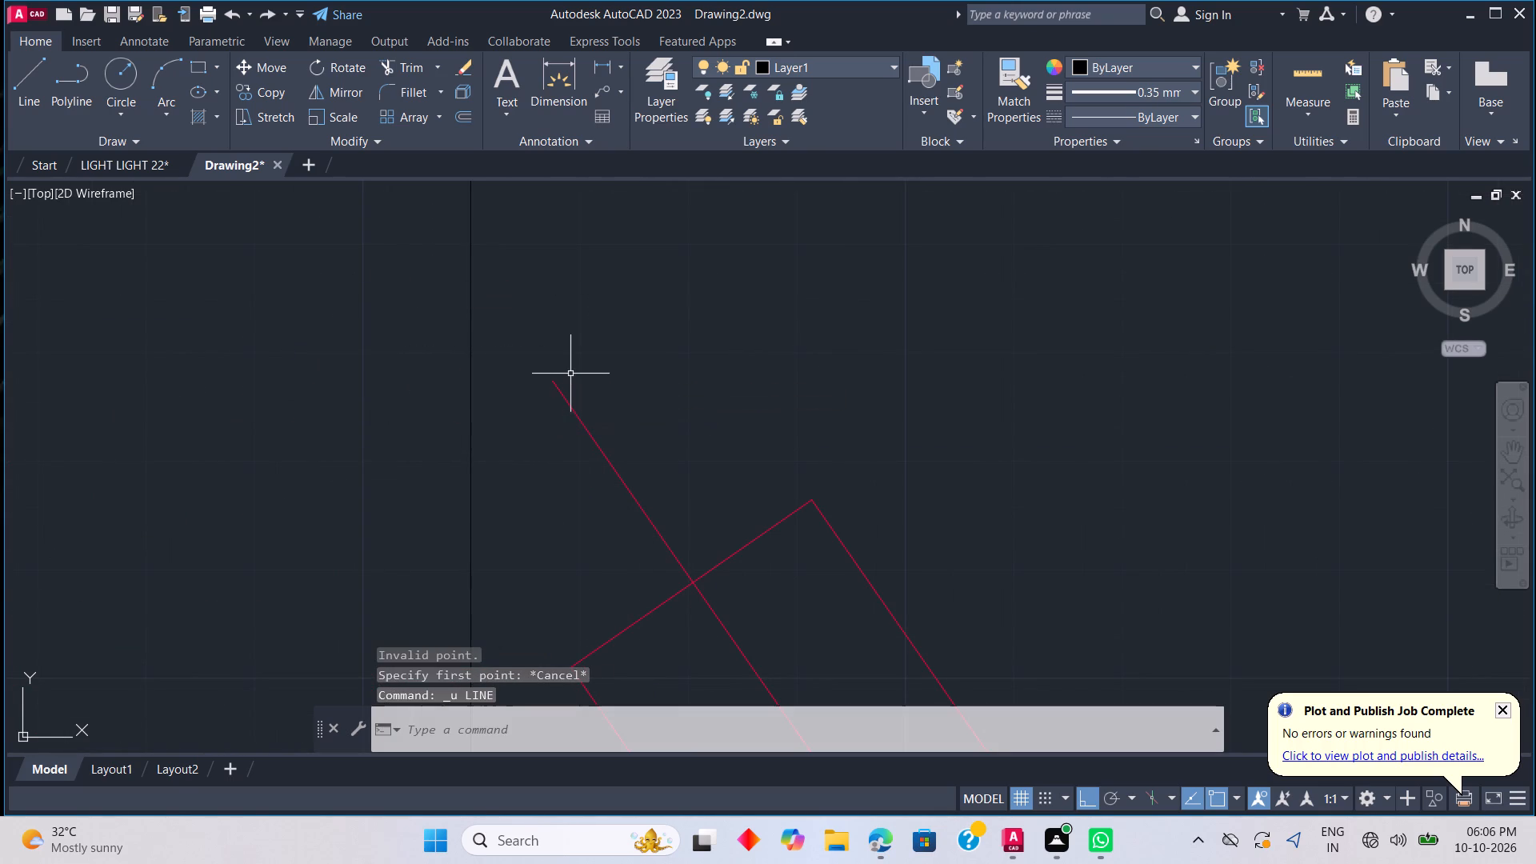
Scale the first fuse symbol and its slanted lead by about 1.01 from the lead's lower end at the yellow circle.
scroll(556, 375, "down", 4)
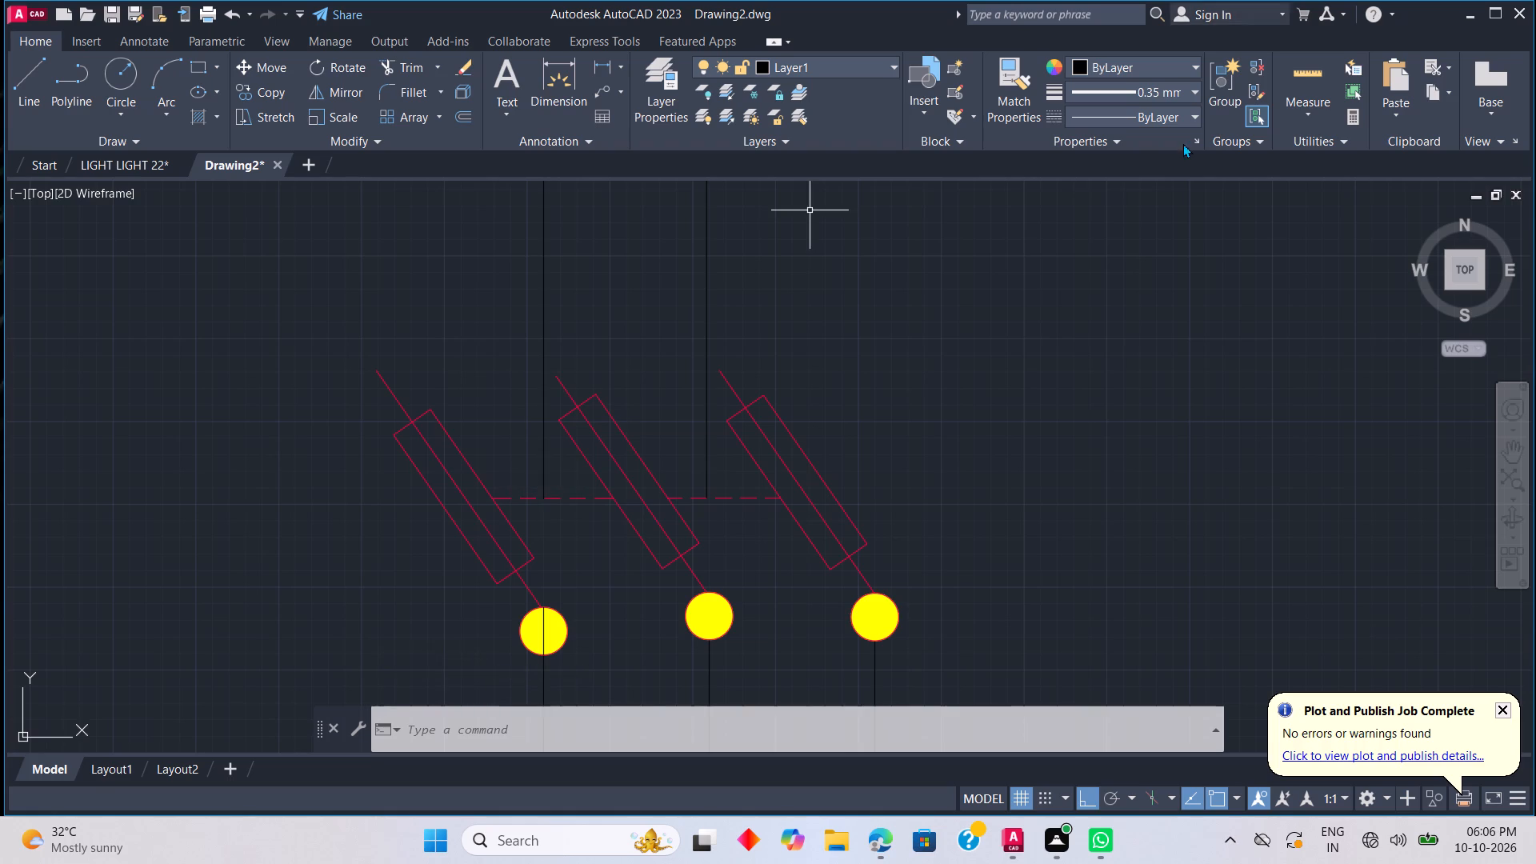
scroll(638, 582, "down", 4)
scroll(629, 654, "up", 4)
scroll(557, 550, "down", 4)
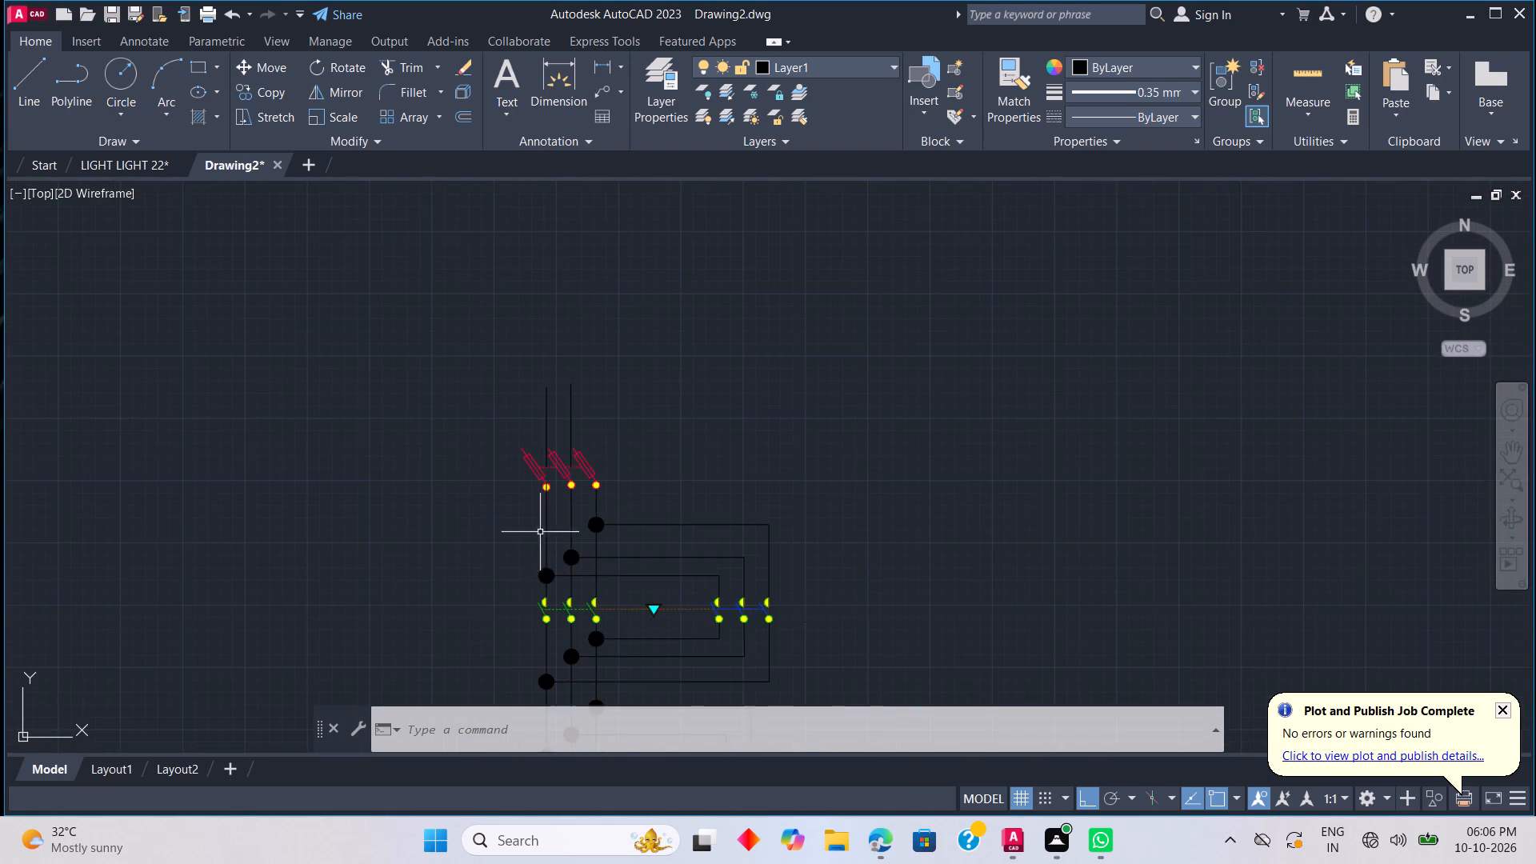
scroll(498, 522, "up", 2)
scroll(575, 436, "up", 2)
scroll(602, 411, "down", 2)
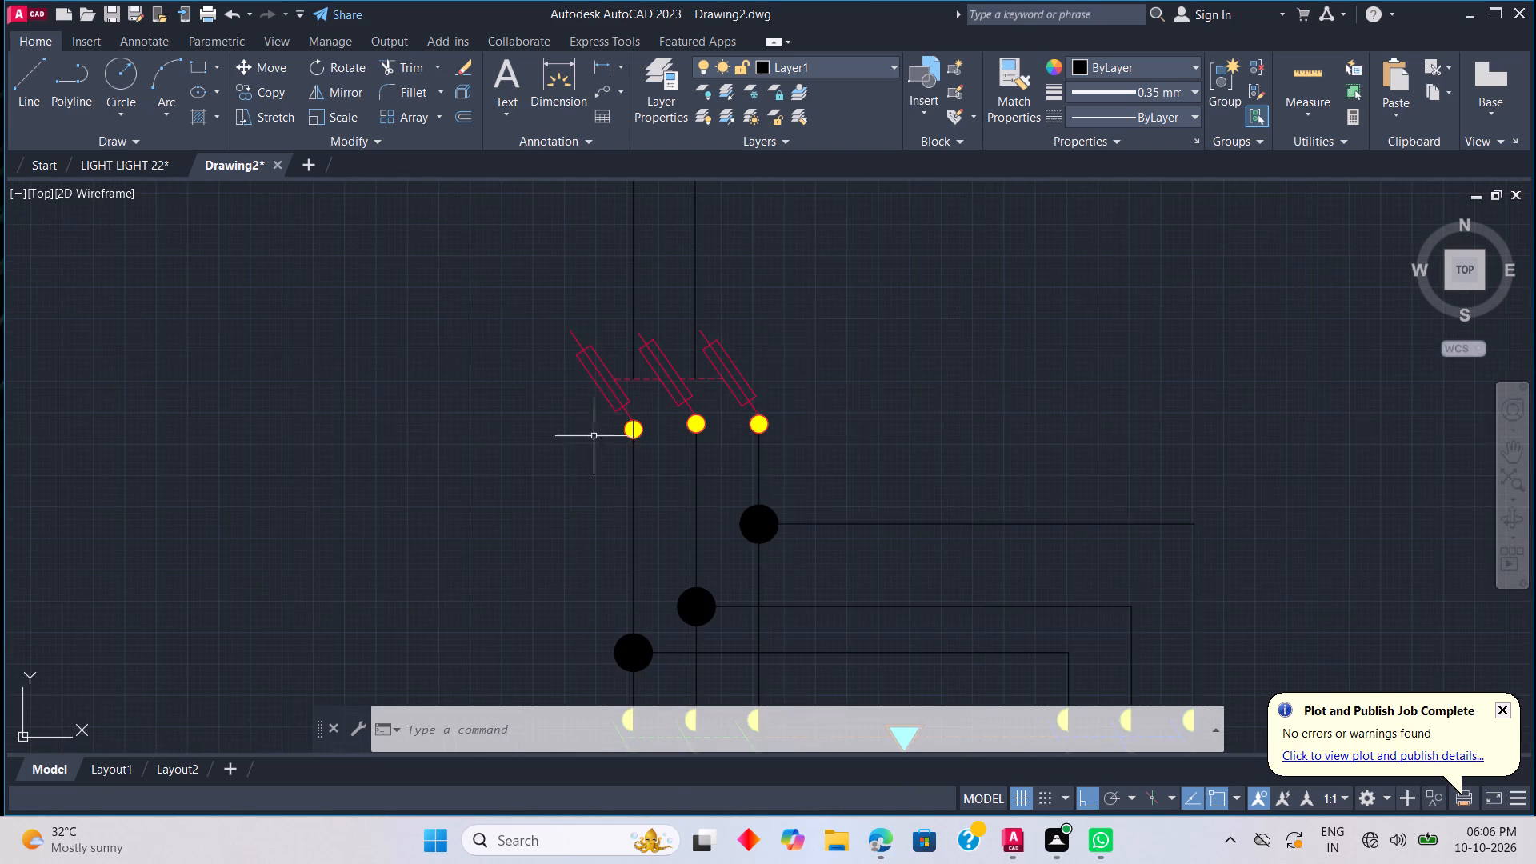
scroll(580, 411, "up", 1)
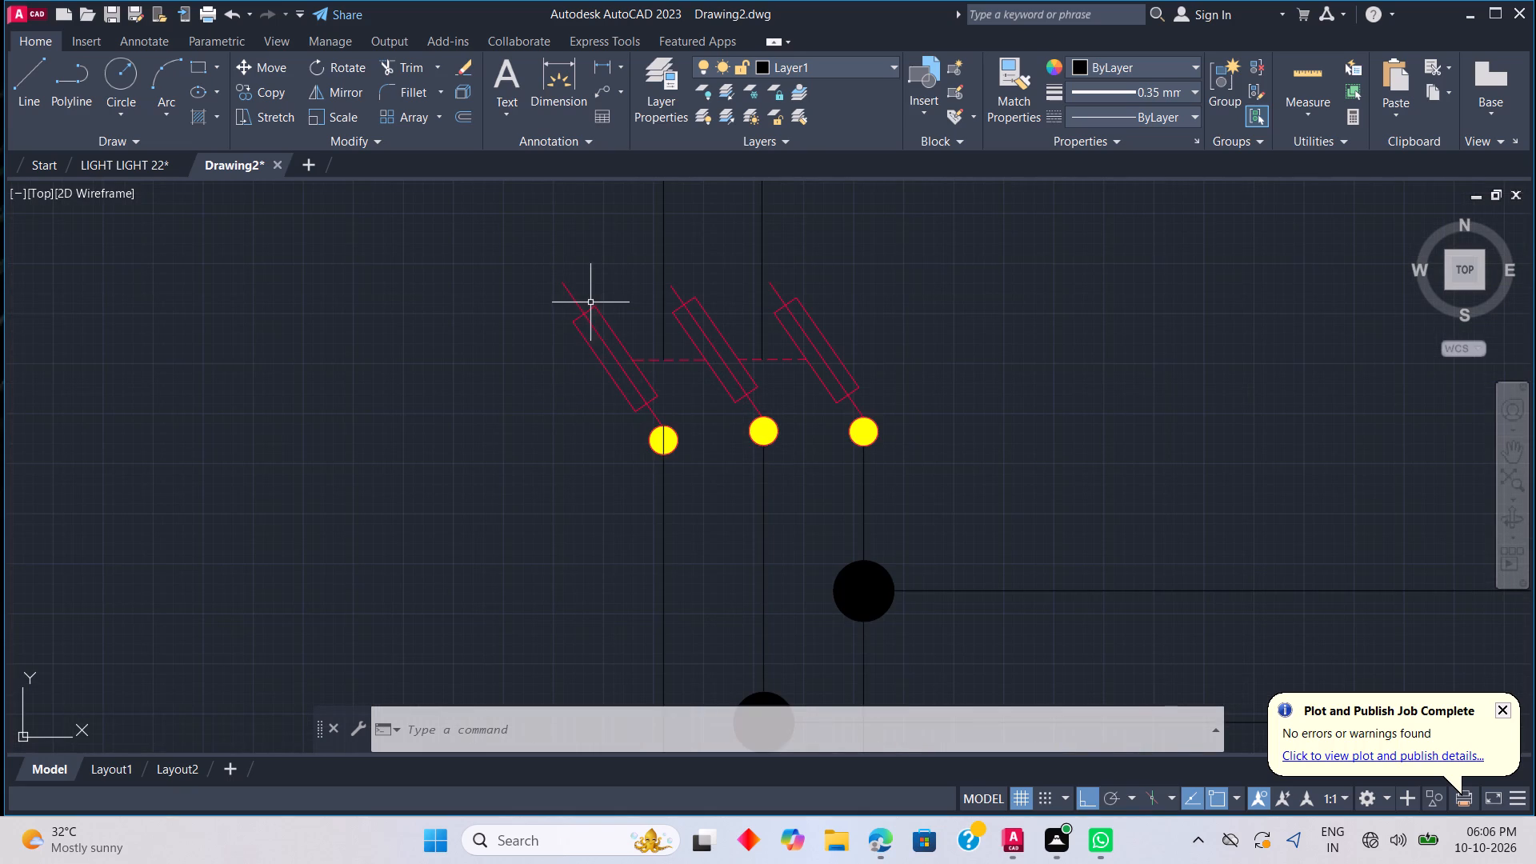
left_click(673, 412)
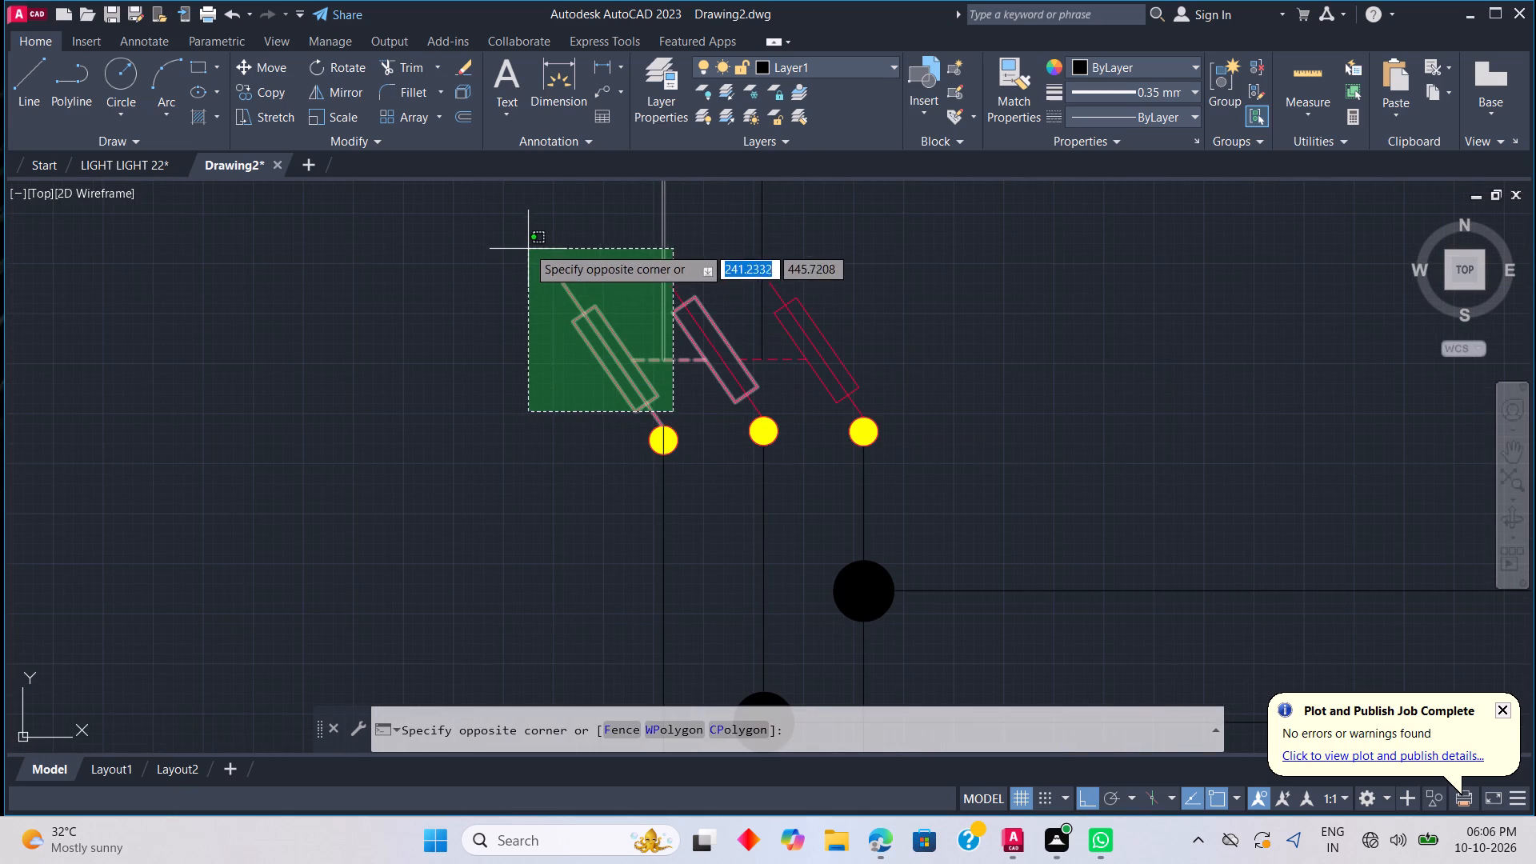
left_click(564, 376)
right_click(553, 381)
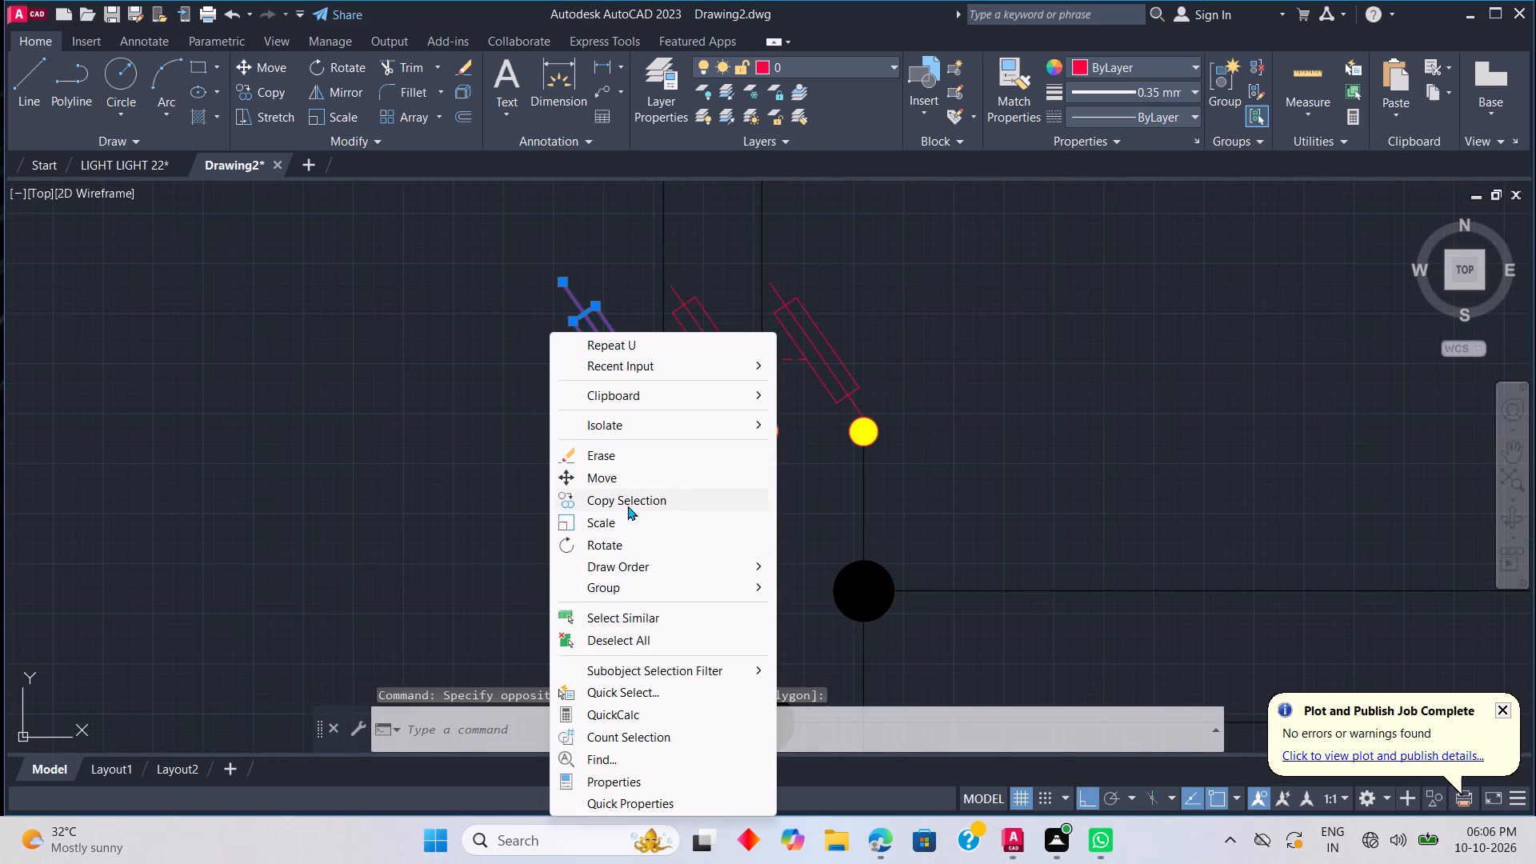
left_click(617, 520)
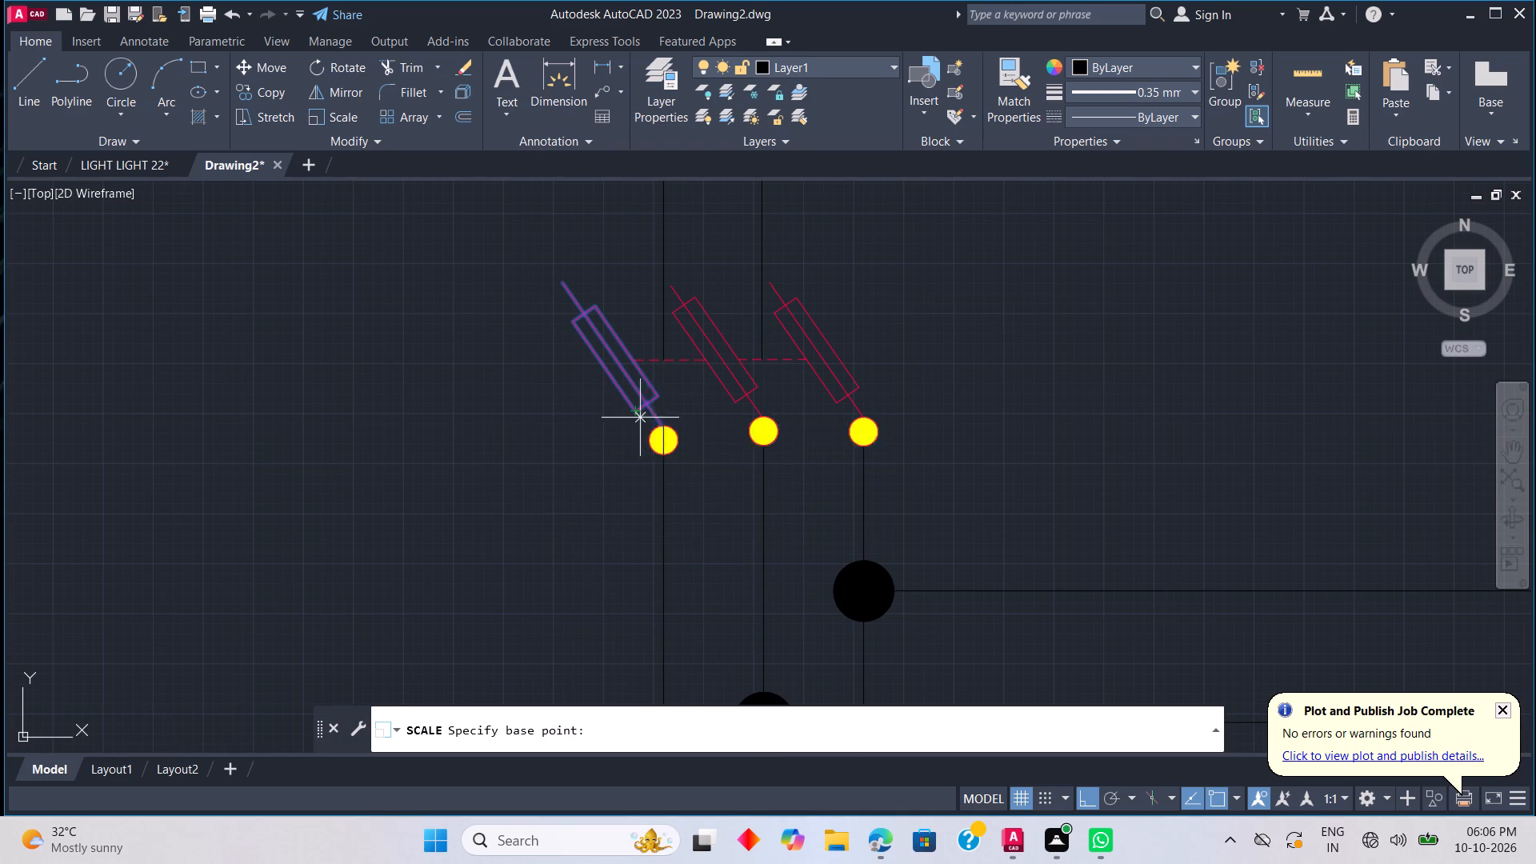
left_click(658, 431)
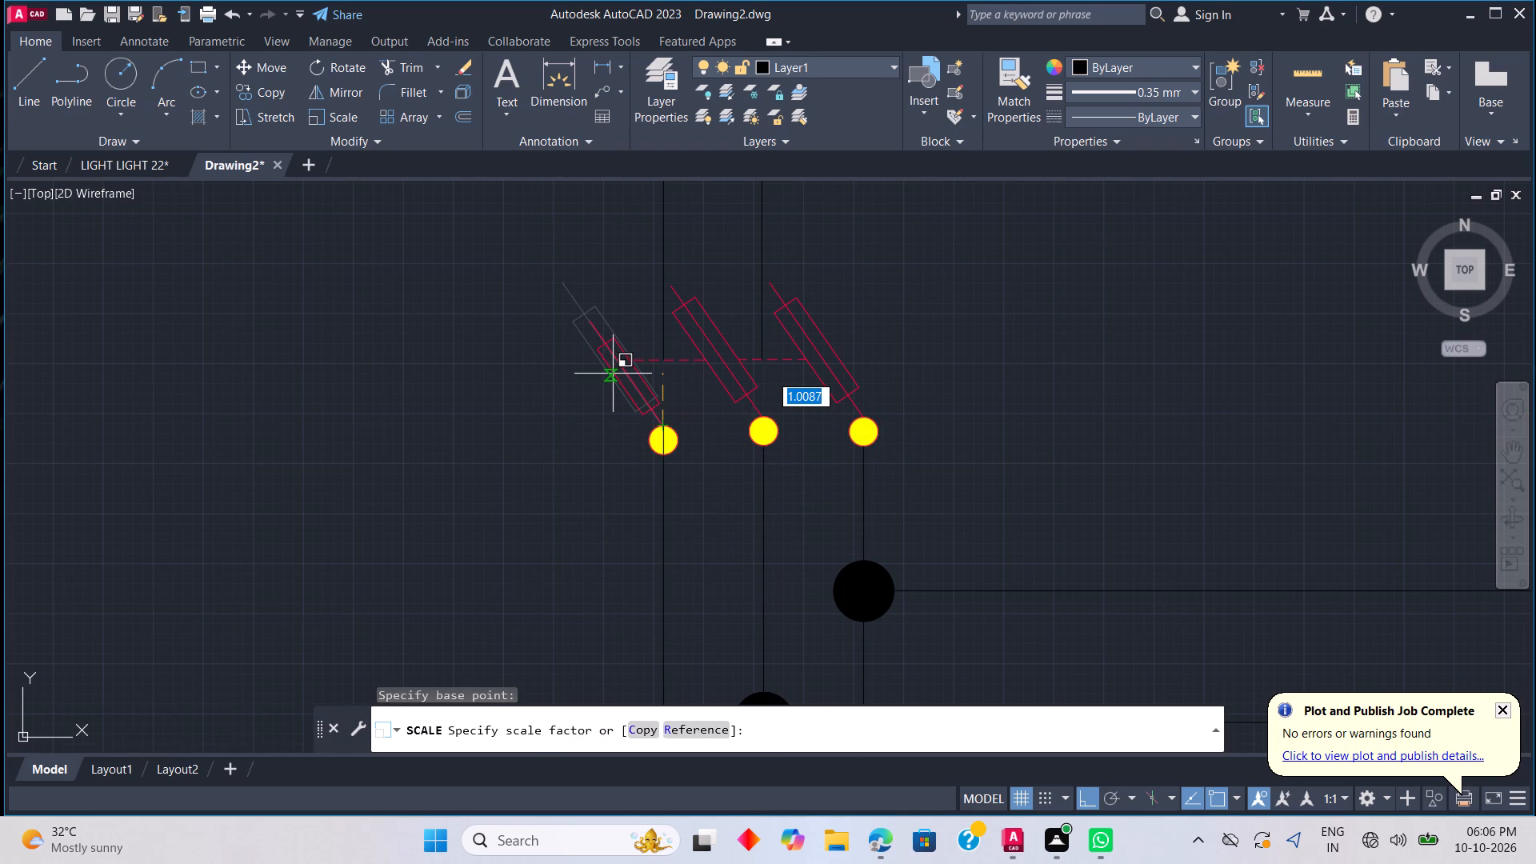
left_click(613, 374)
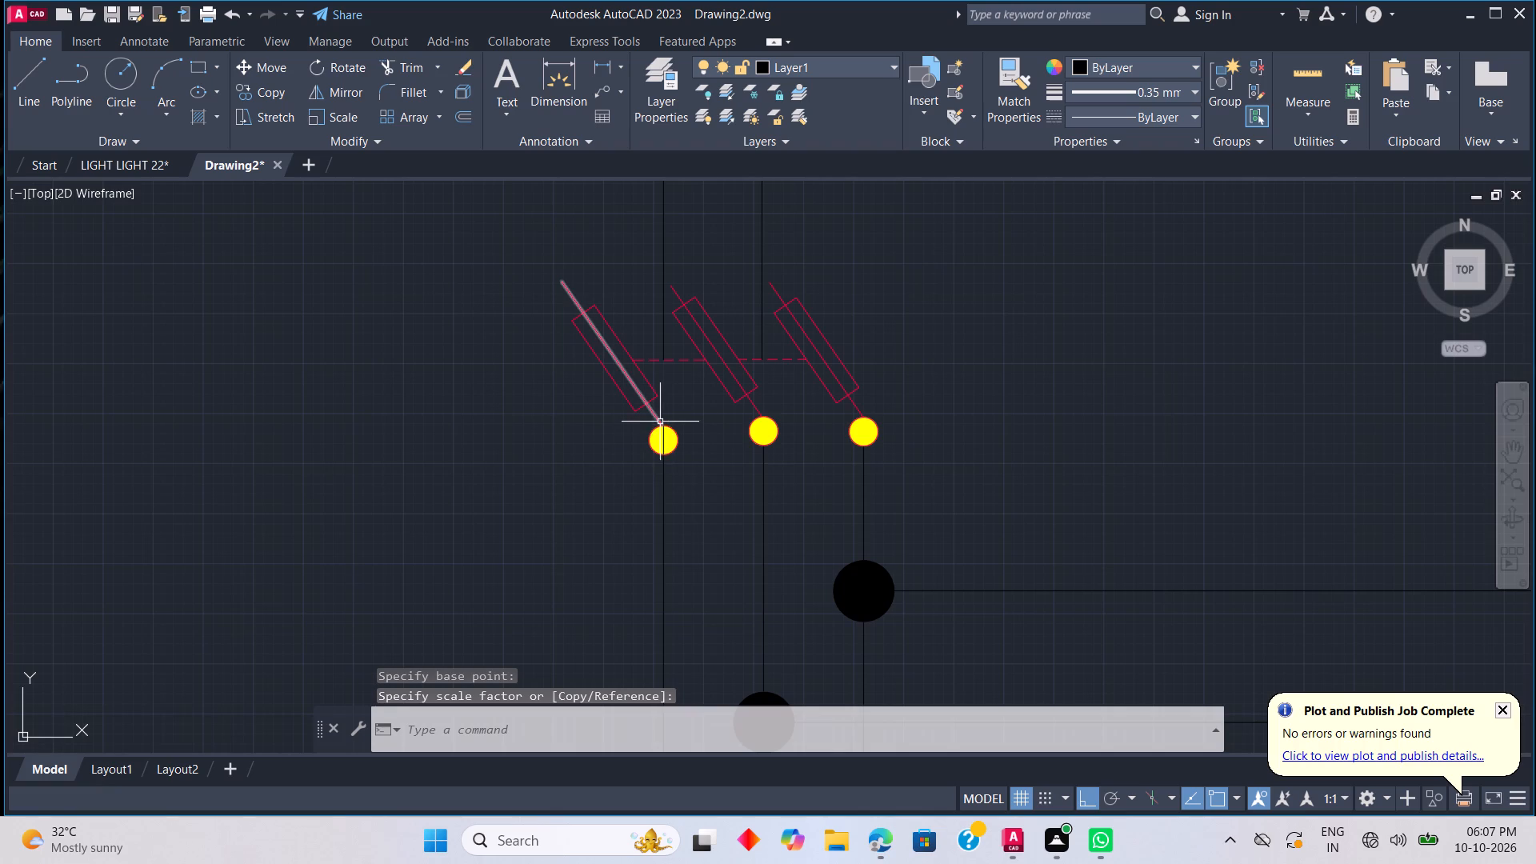
Scale the first fuse symbol and its lead down by about 0.77 from the lead's lower end.
left_click(684, 423)
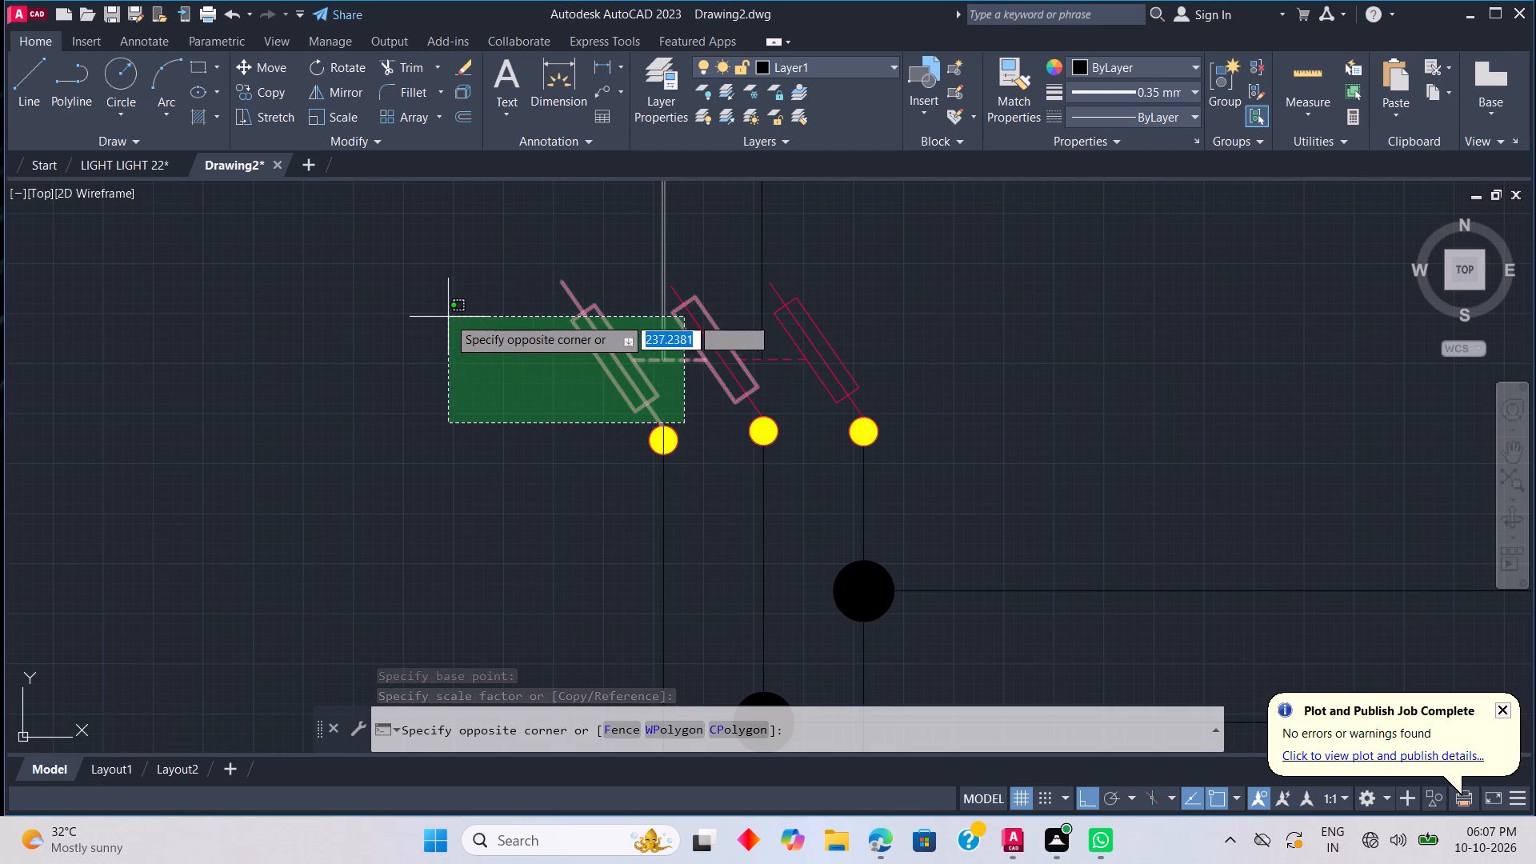
left_click(559, 384)
right_click(769, 490)
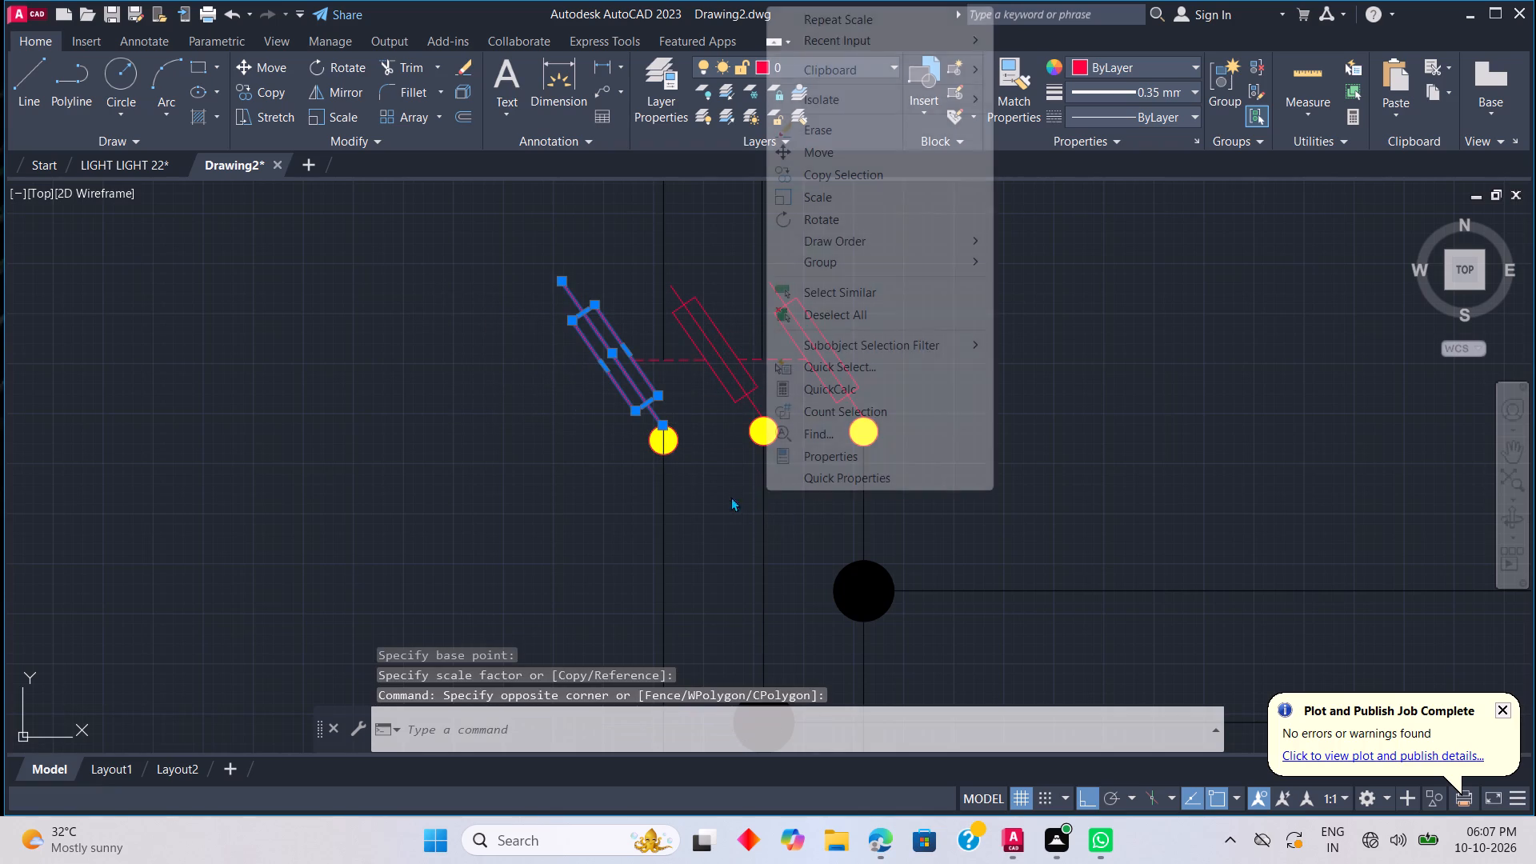
left_click(837, 199)
left_click(658, 426)
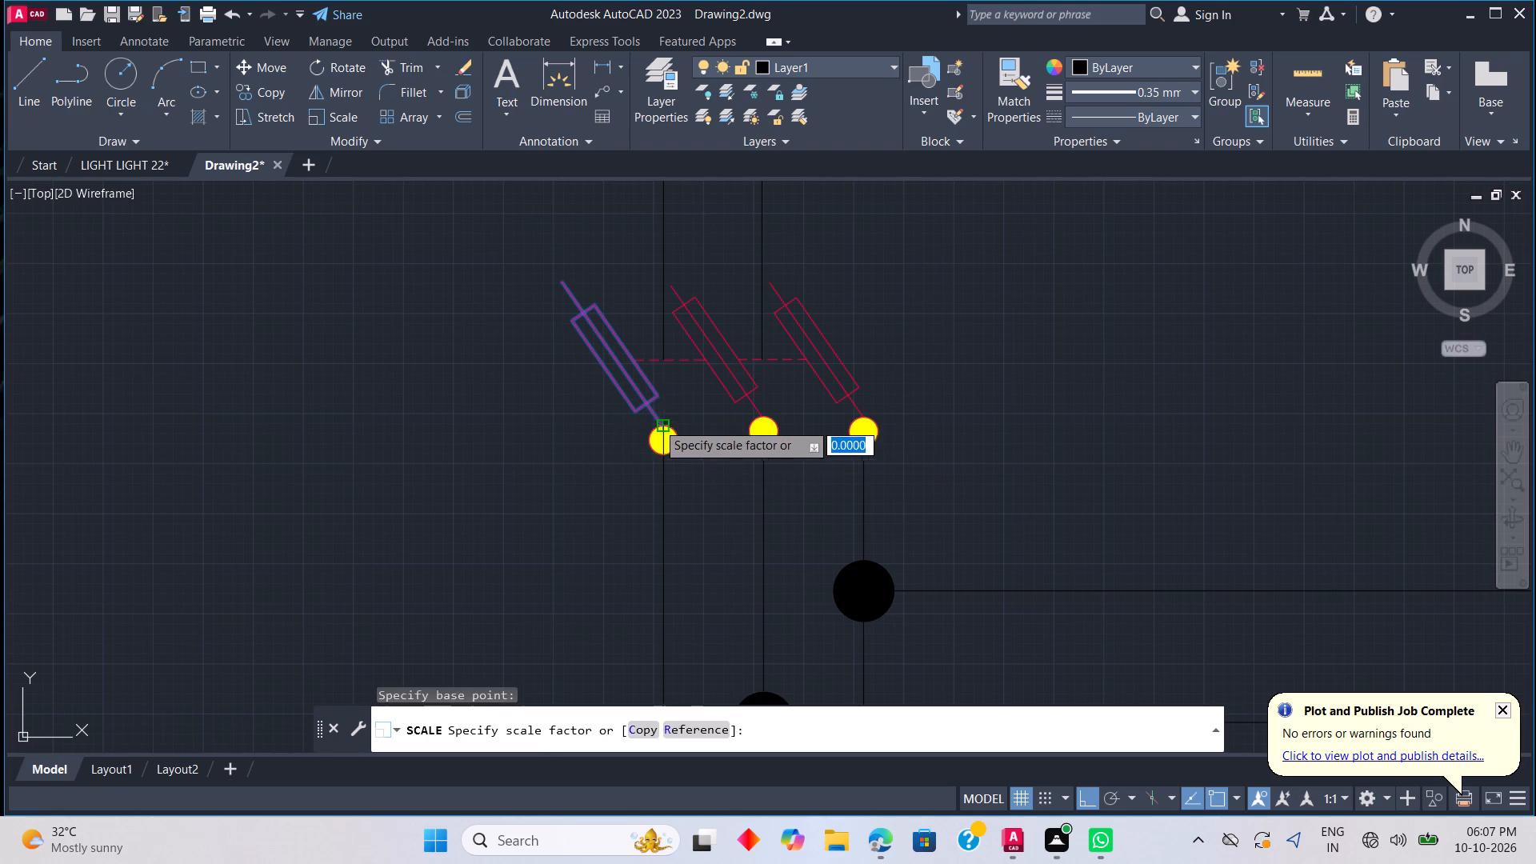
left_click(626, 383)
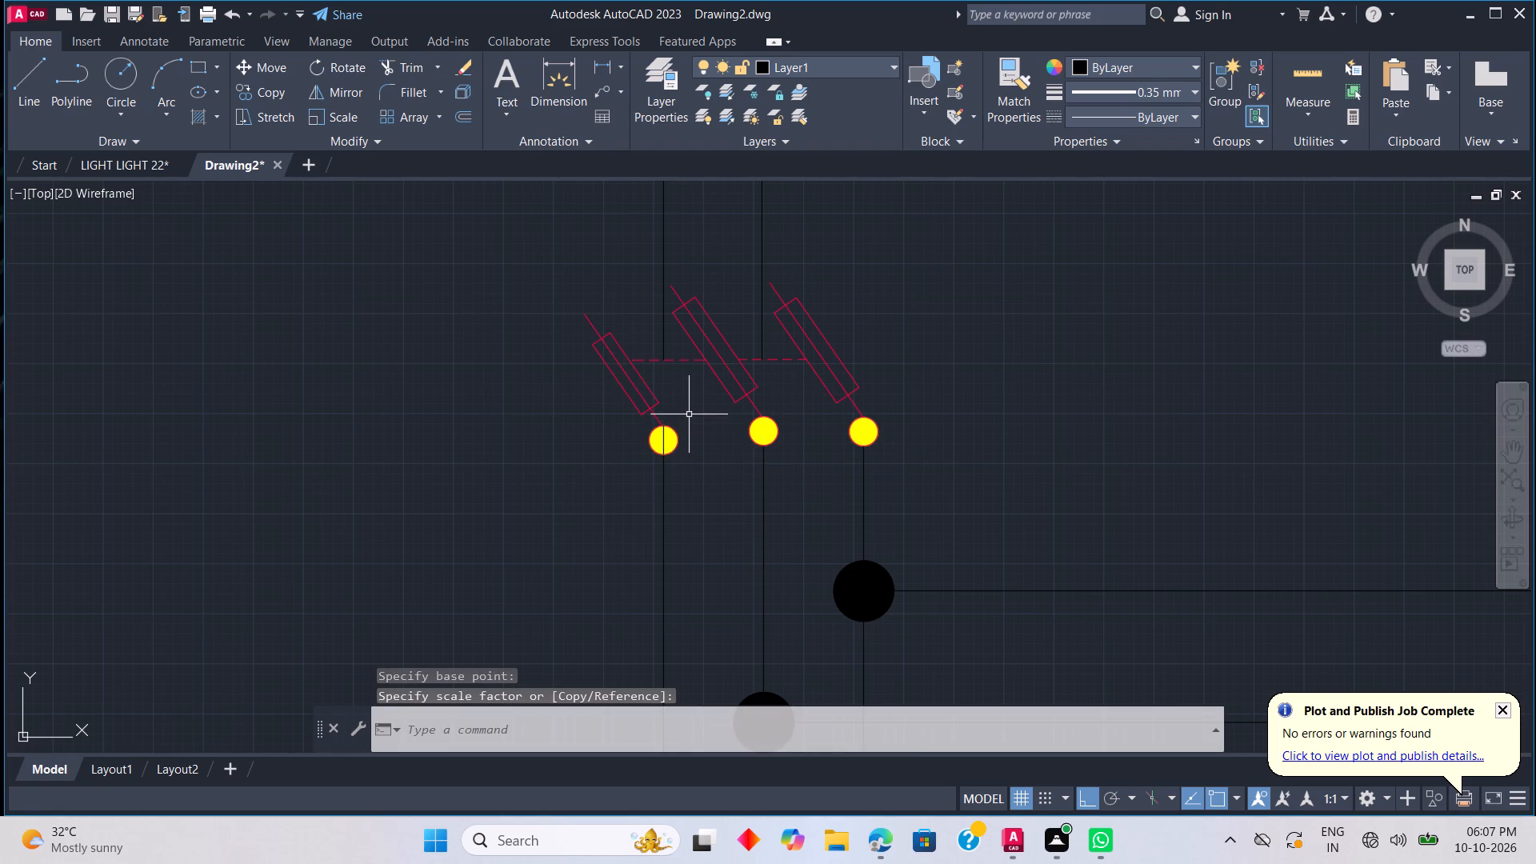
Scale the first fuse symbol and its lead up slightly from the lead's lower end.
left_click(682, 410)
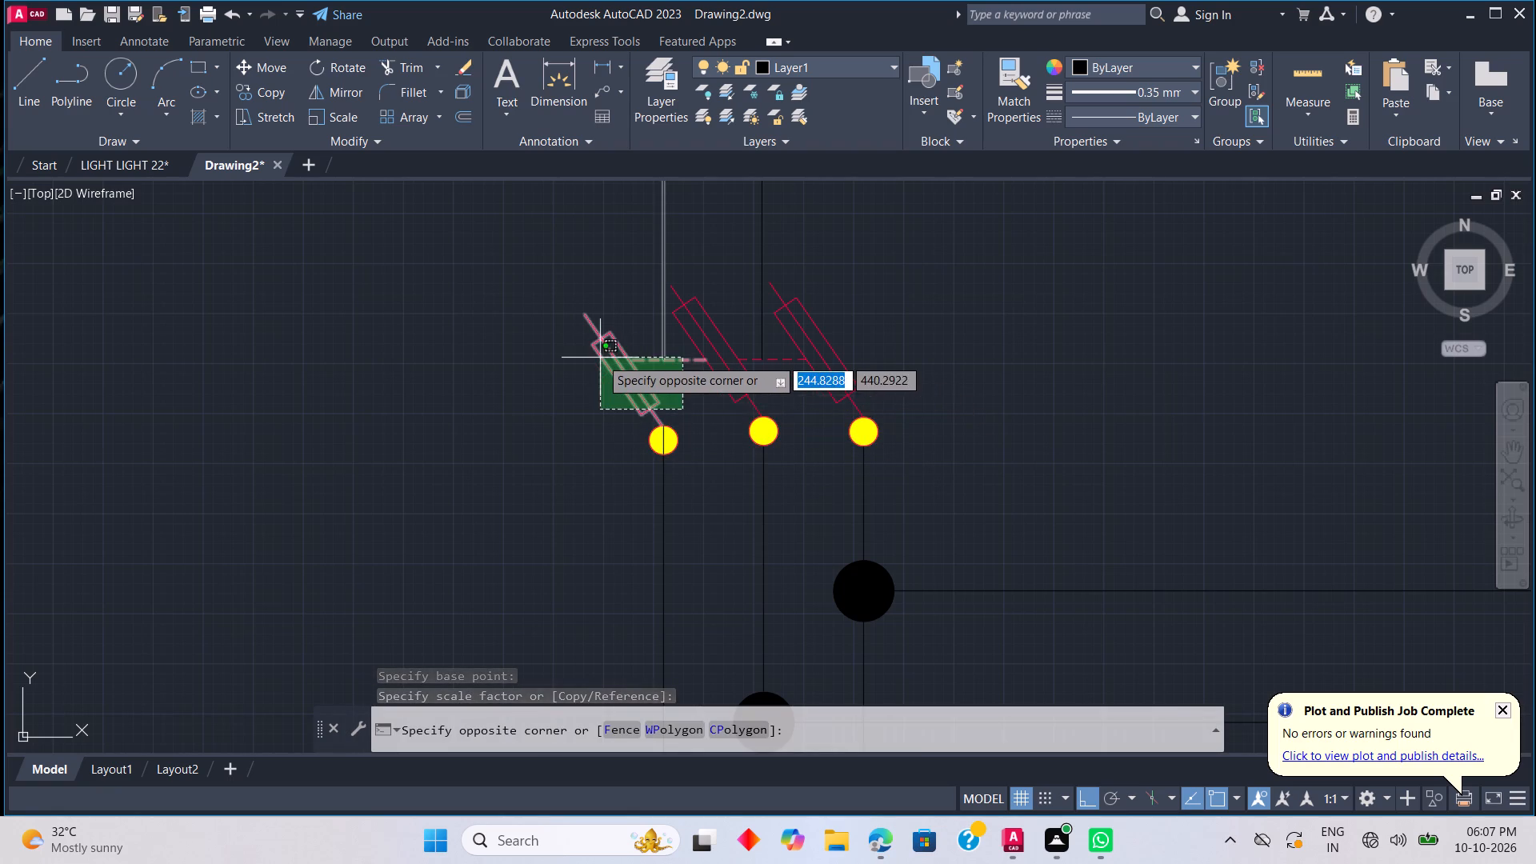
left_click(620, 386)
right_click(677, 434)
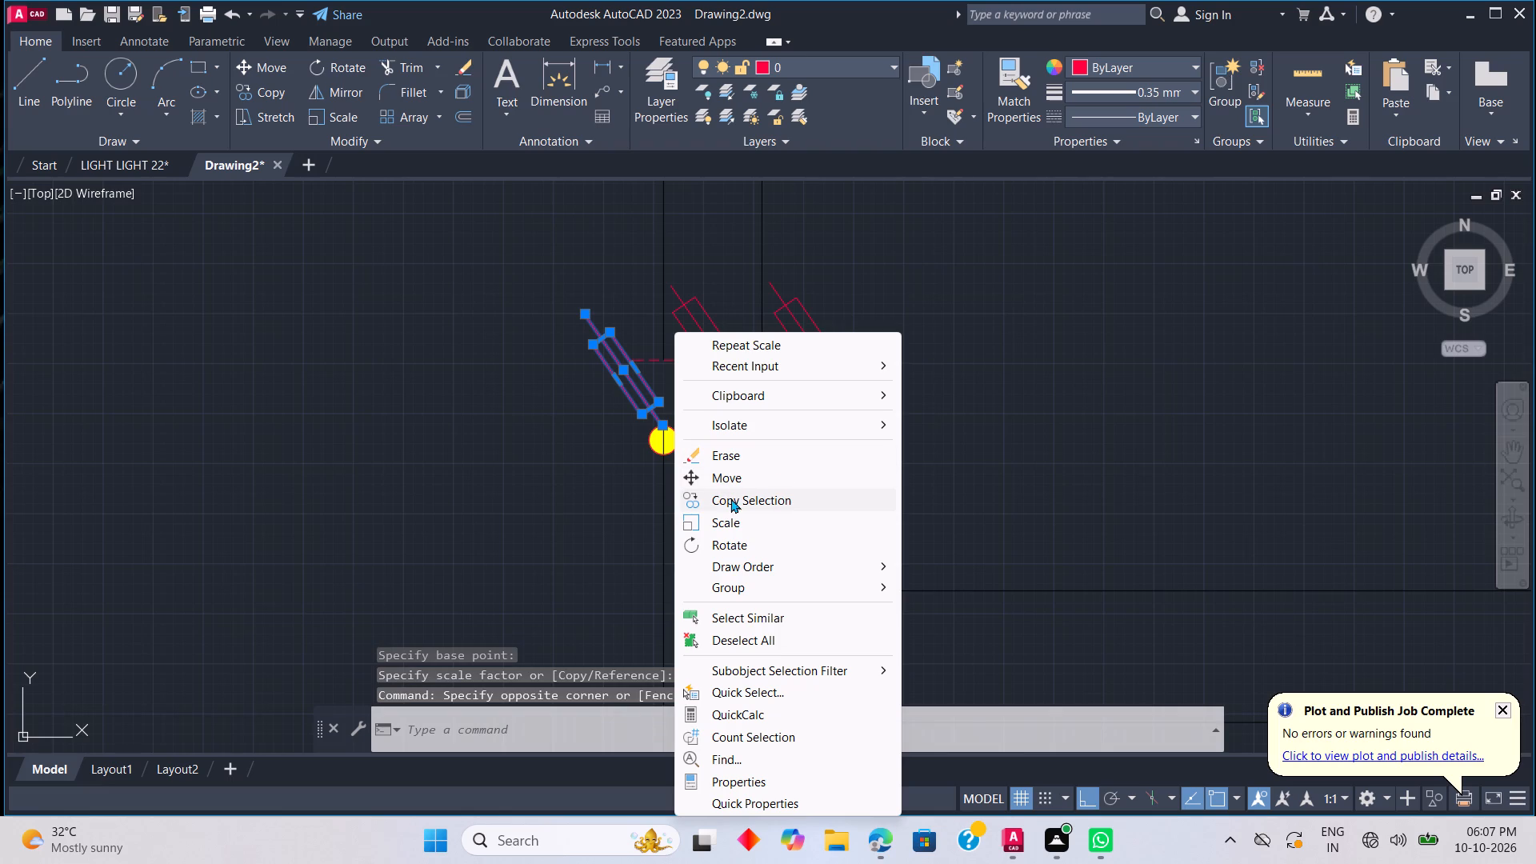
left_click(724, 522)
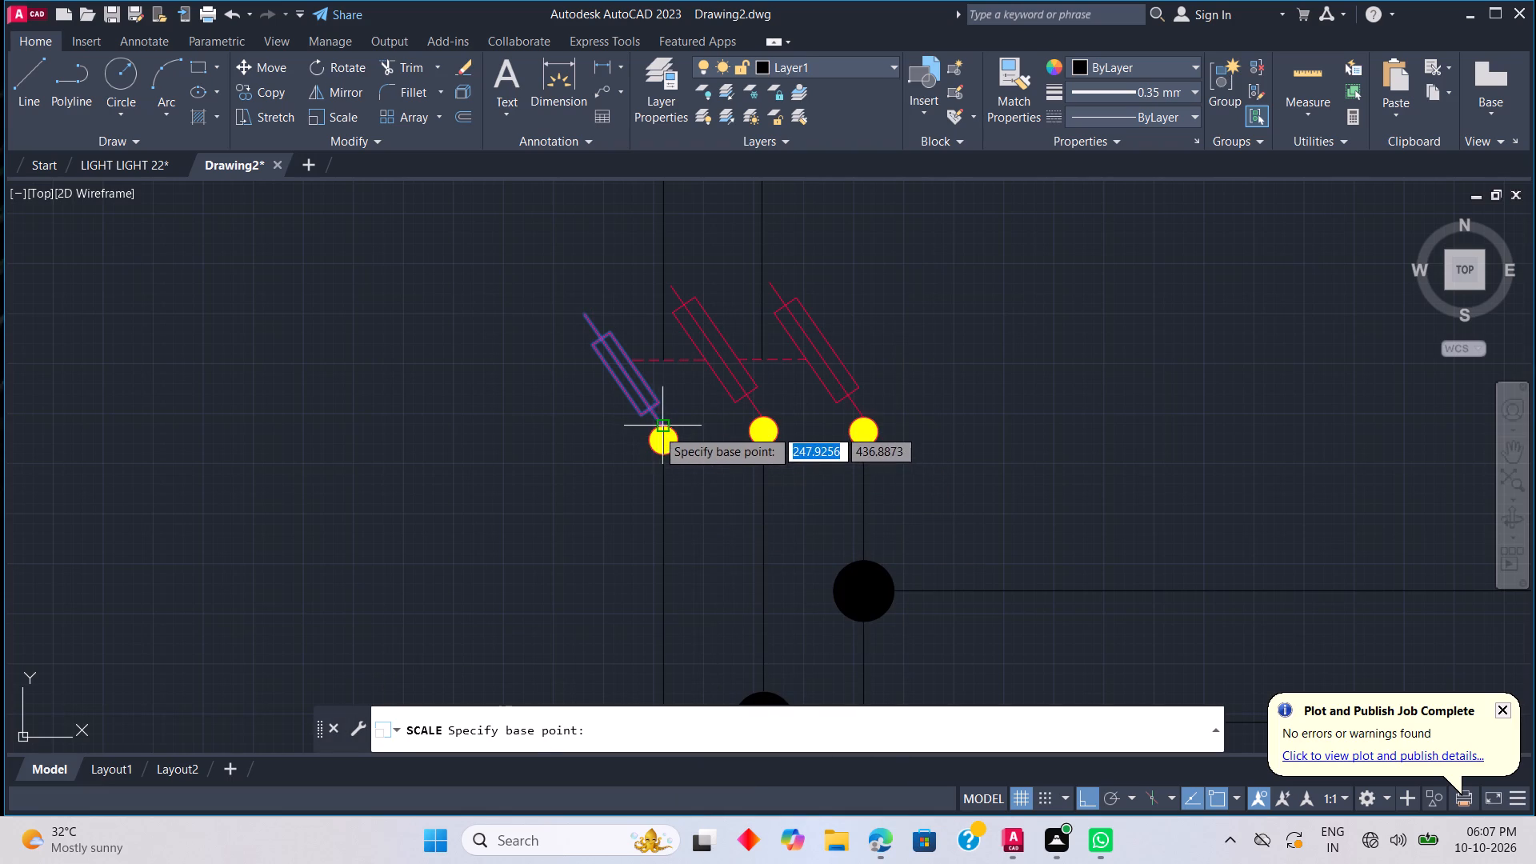
left_click(657, 429)
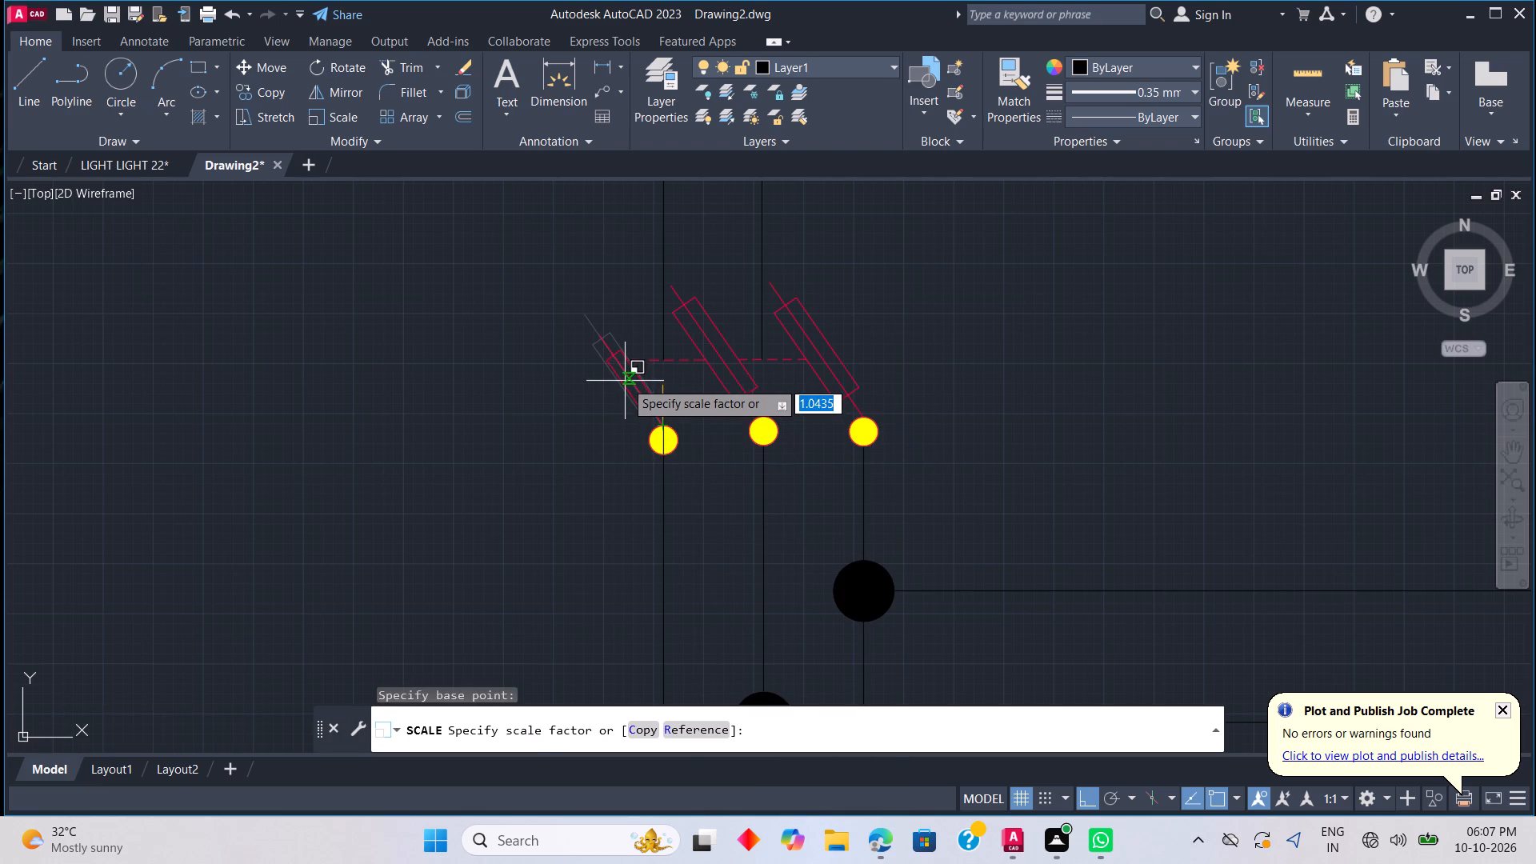
left_click(622, 377)
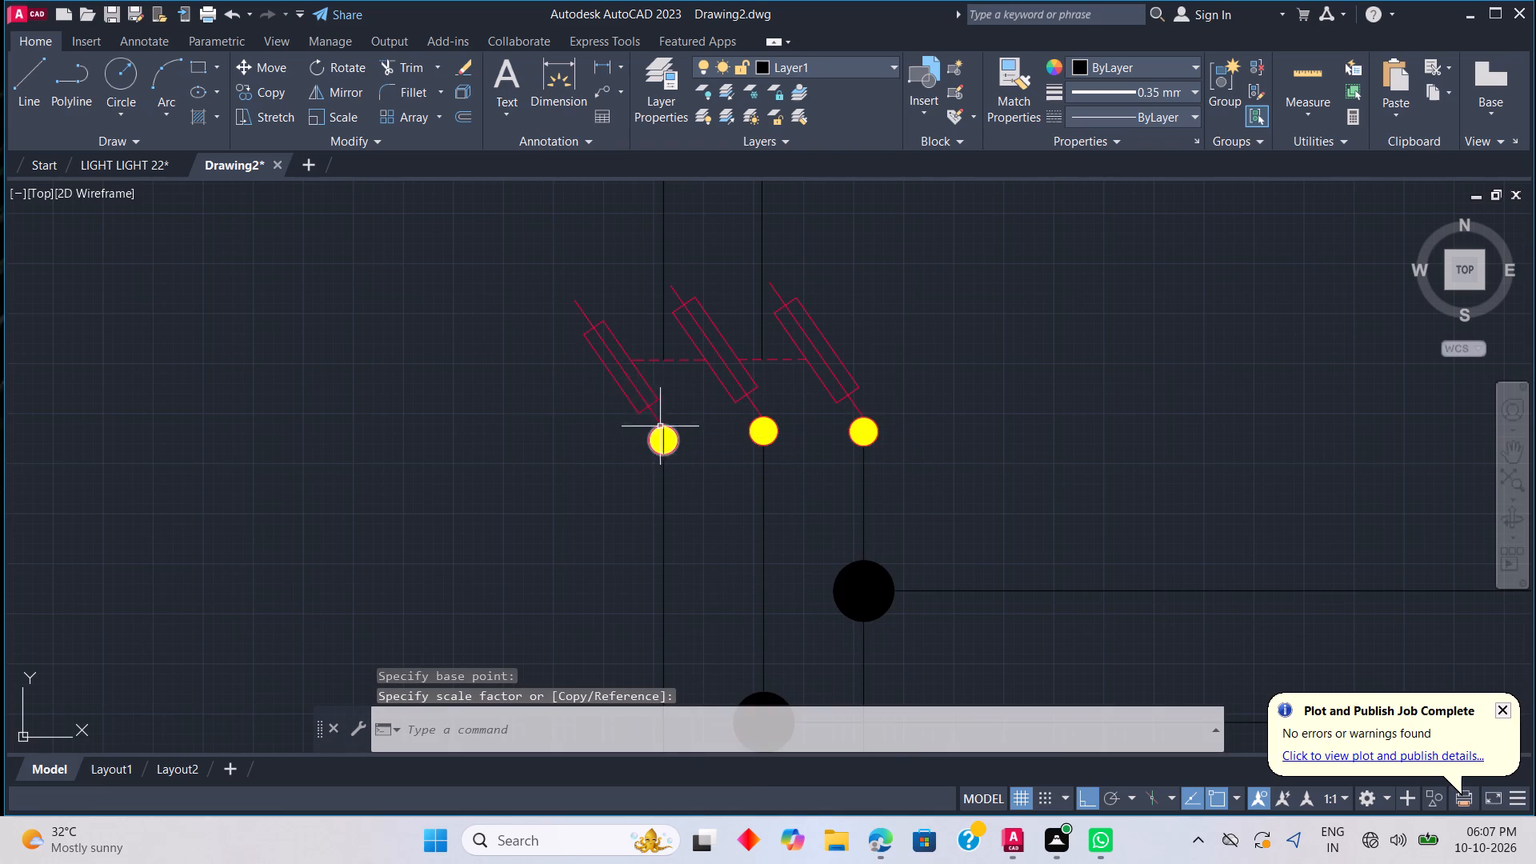
Enlarge the first fuse symbol and its lead a little more, scaling from the lead's lower end at the yellow circle.
scroll(672, 419, "down", 2)
scroll(642, 434, "up", 4)
scroll(699, 359, "down", 1)
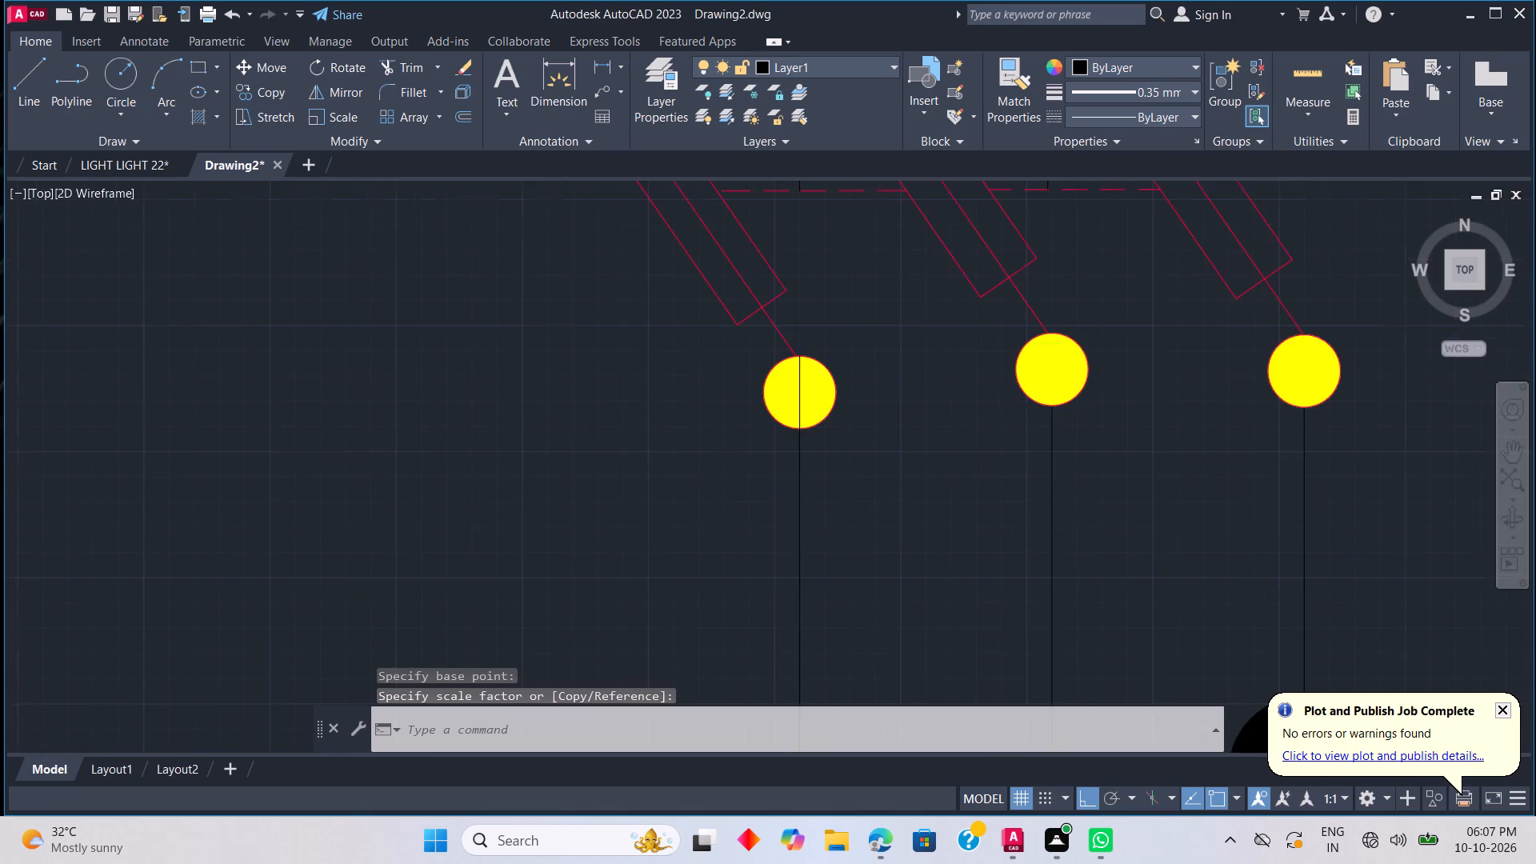
scroll(699, 359, "down", 2)
middle_click(716, 504)
middle_click(678, 254)
middle_click_drag(707, 370, 715, 418)
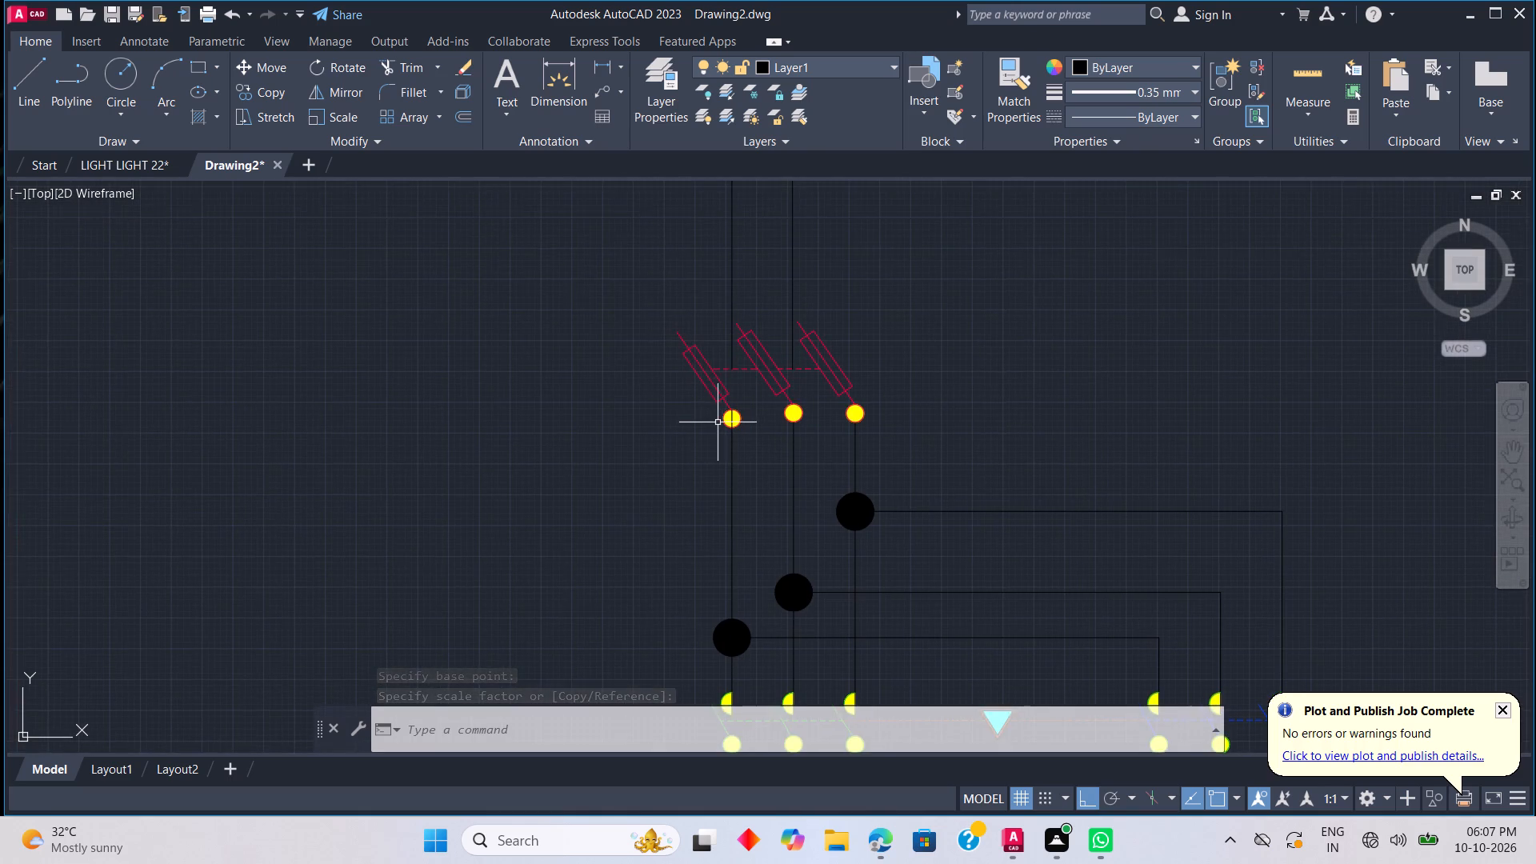
scroll(718, 422, "up", 4)
left_click_drag(793, 297, 791, 298)
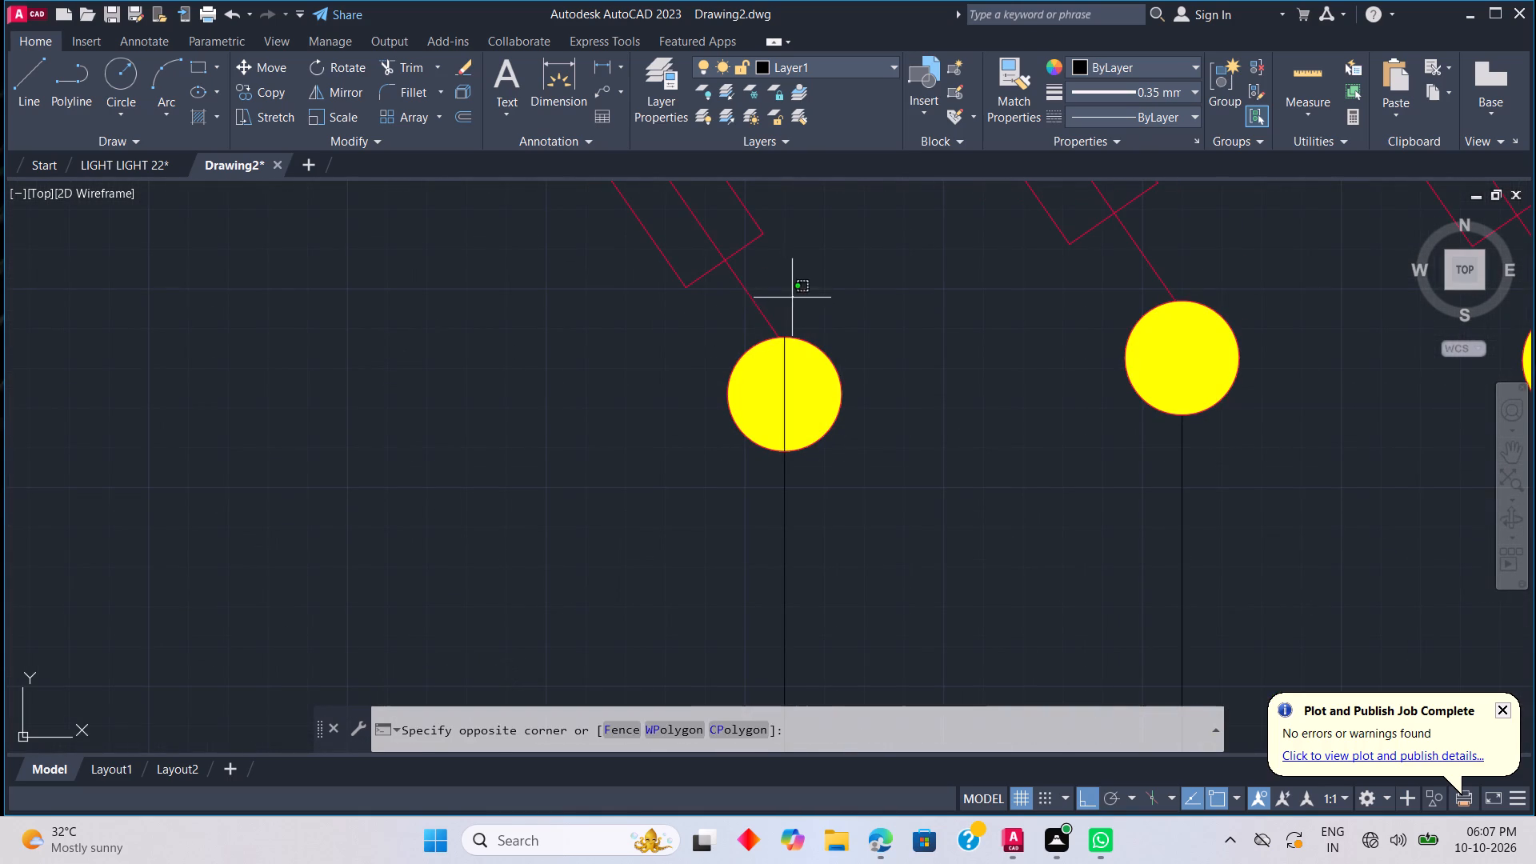
left_click_drag(791, 298, 778, 295)
left_click(630, 244)
scroll(804, 367, "down", 4)
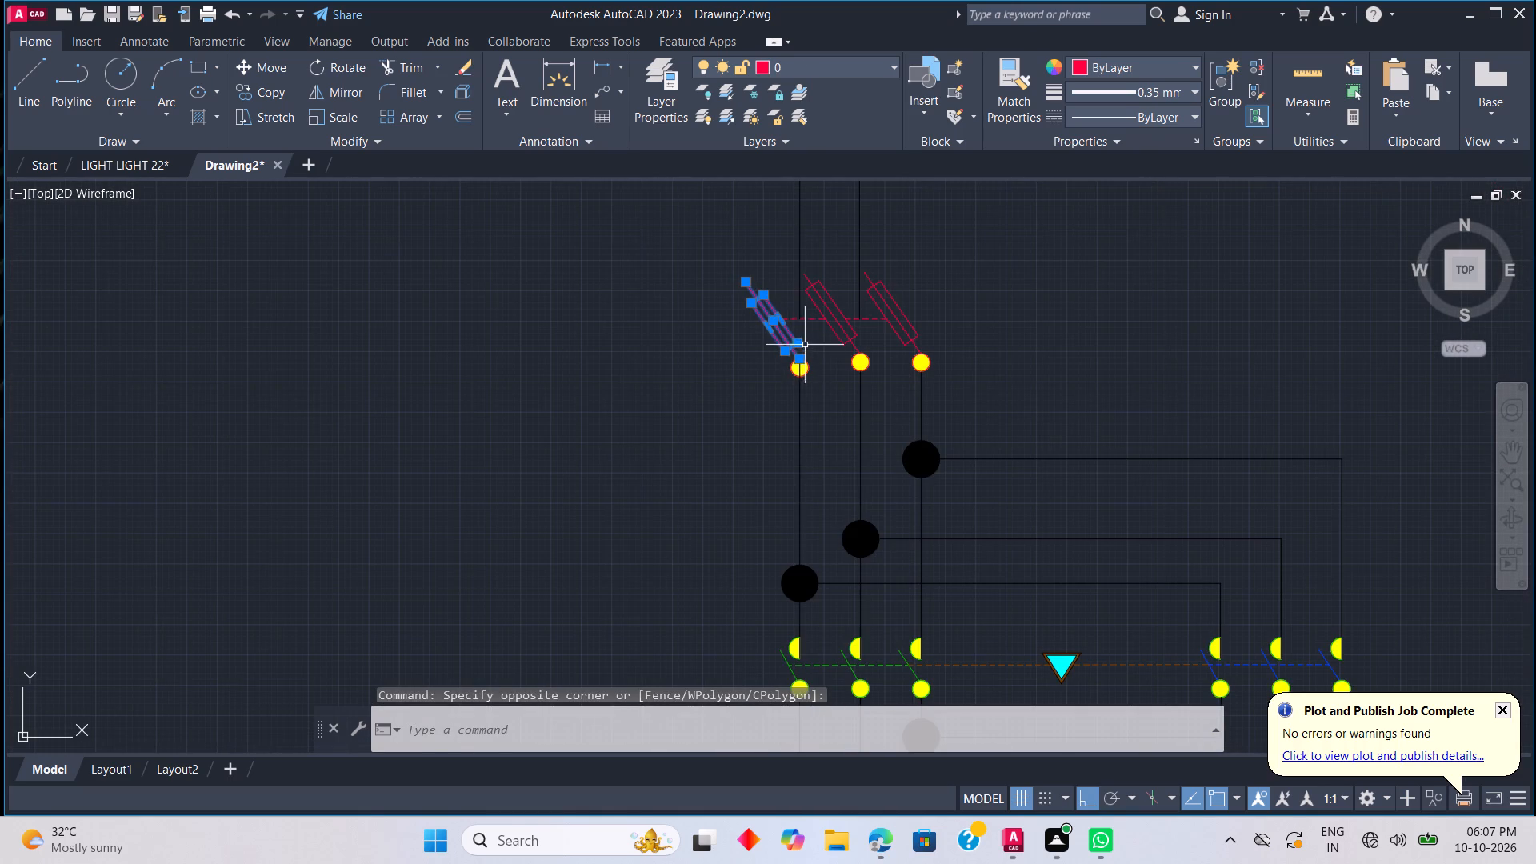
right_click(806, 352)
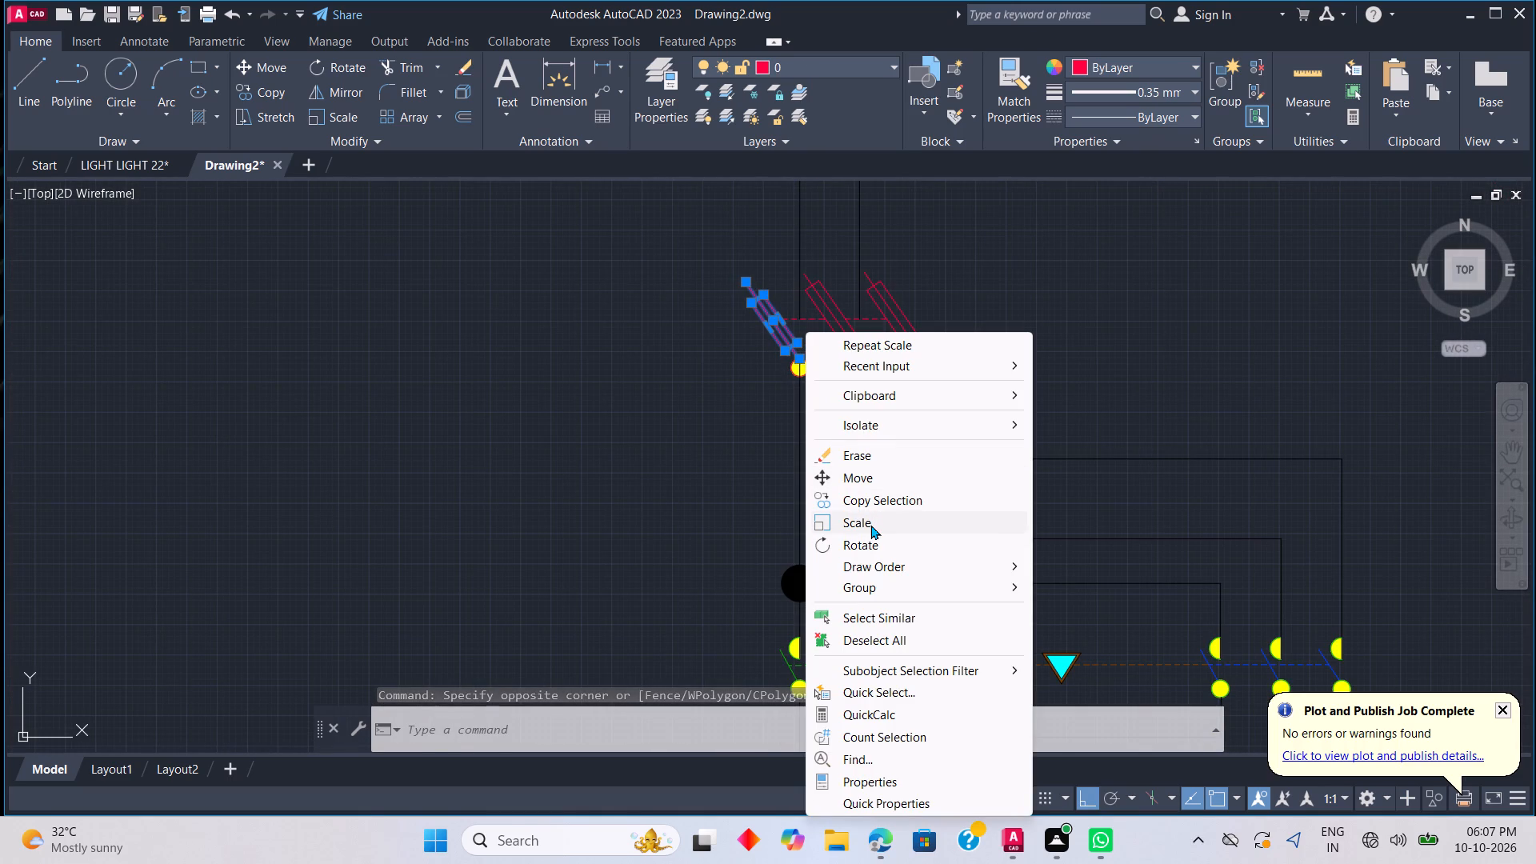
left_click(870, 525)
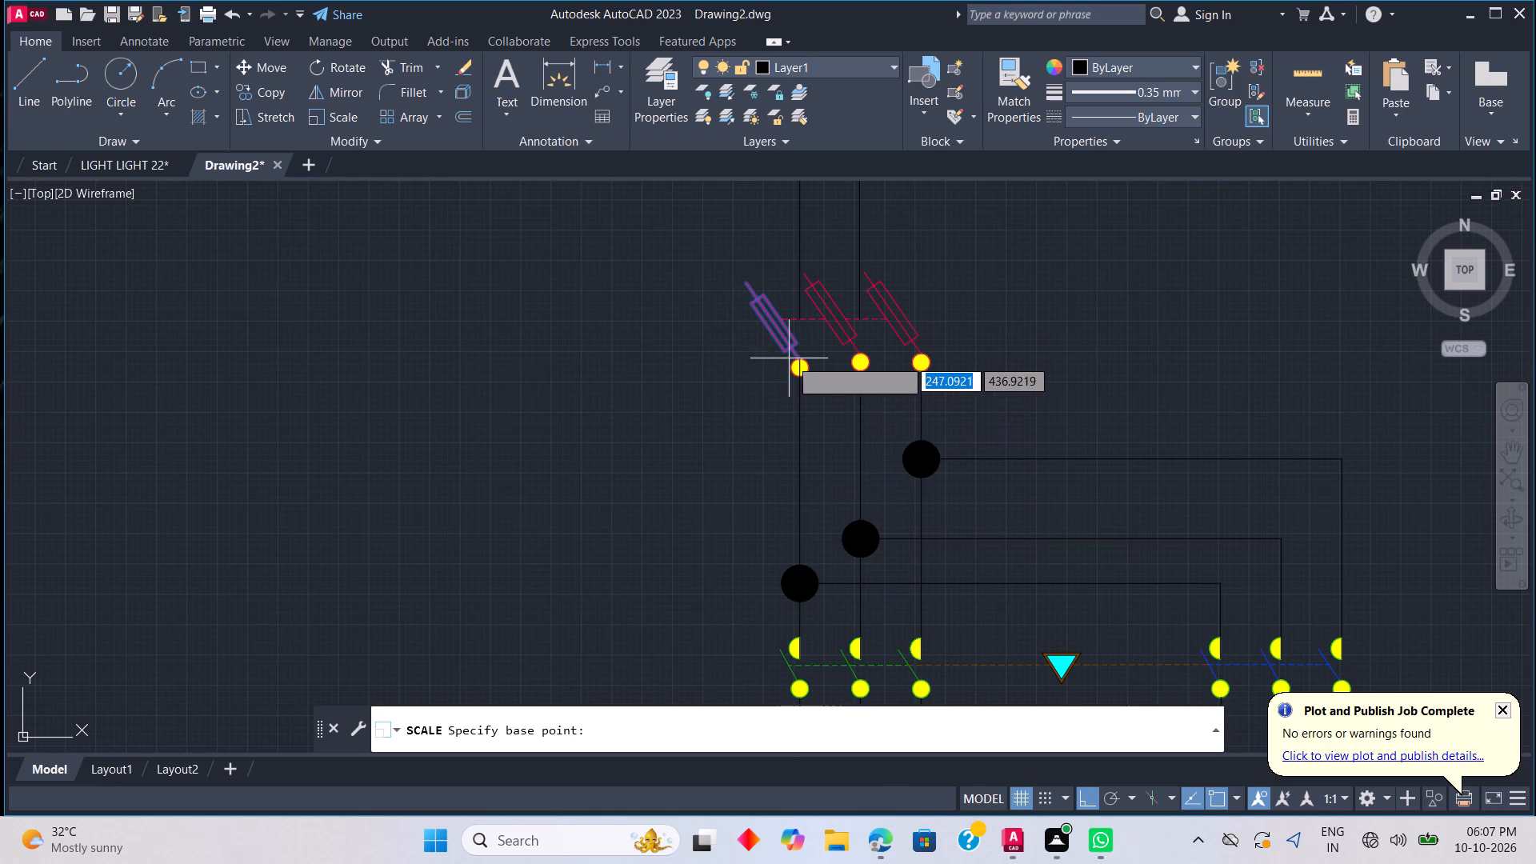
left_click(806, 358)
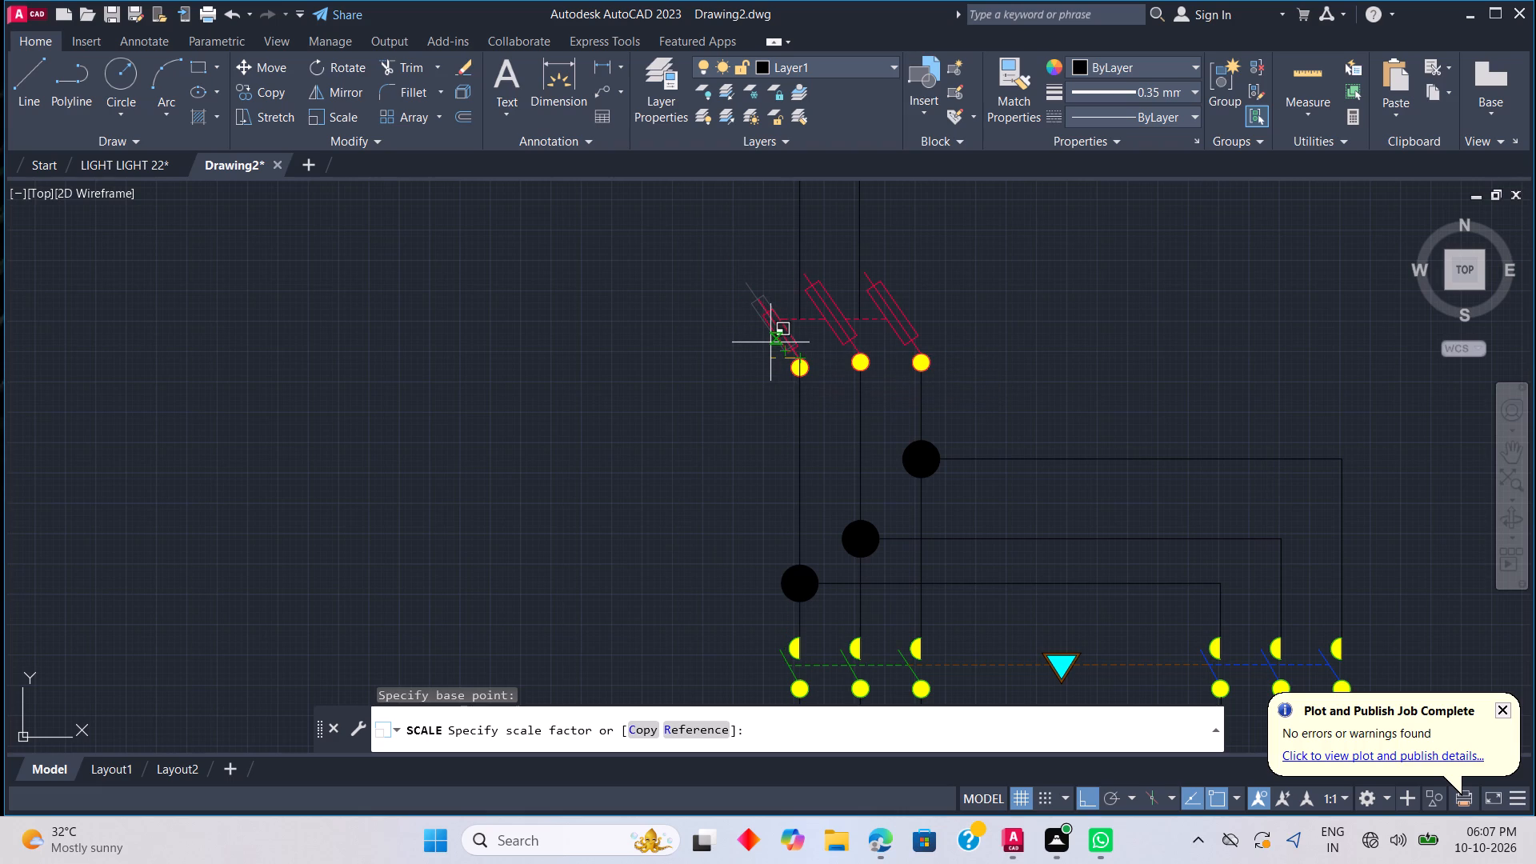
scroll(770, 342, "up", 2)
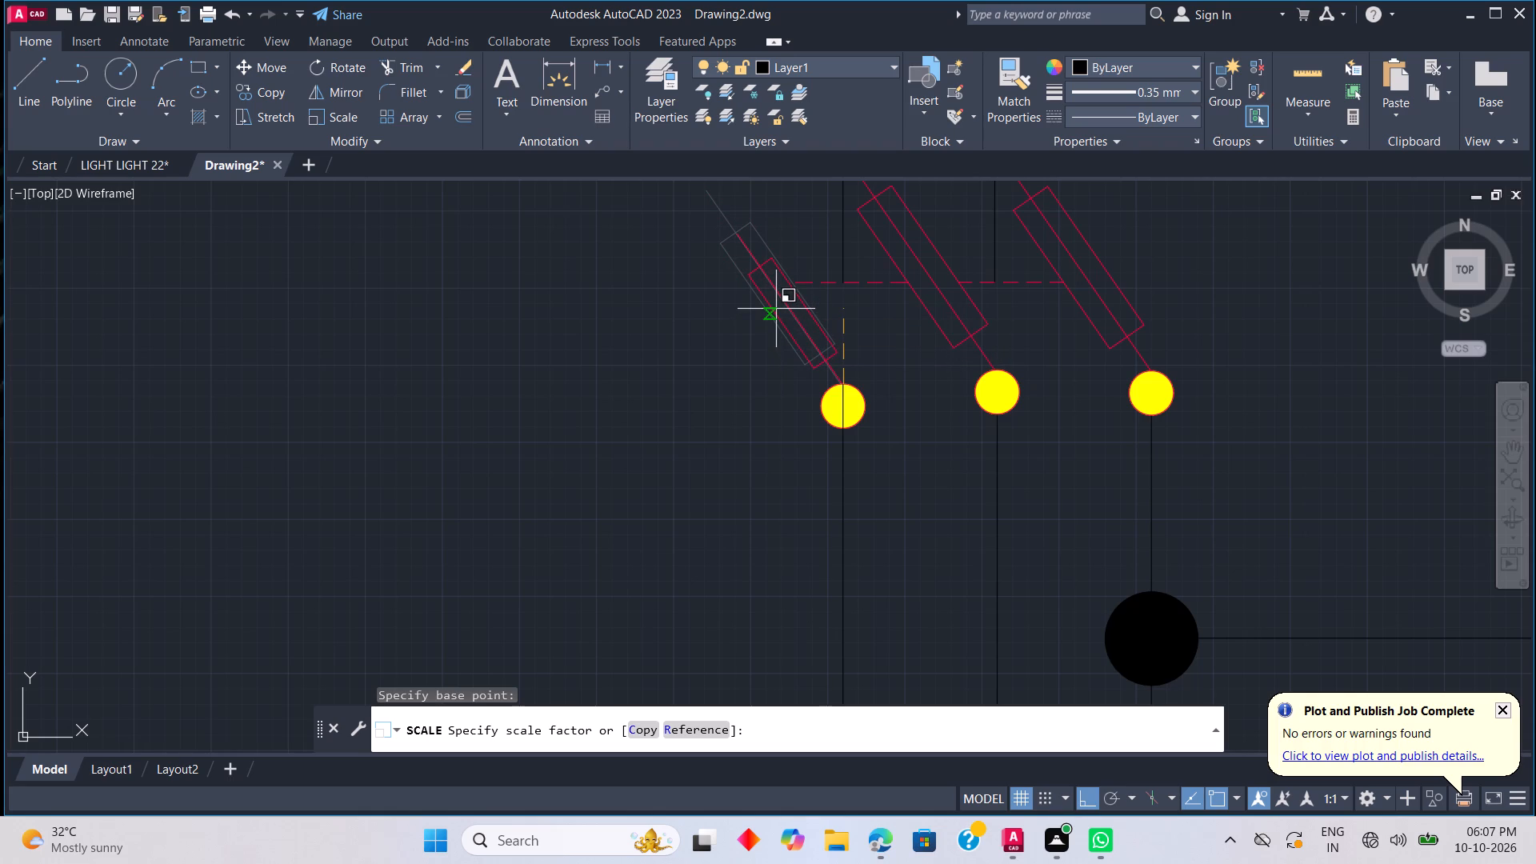
left_click(776, 309)
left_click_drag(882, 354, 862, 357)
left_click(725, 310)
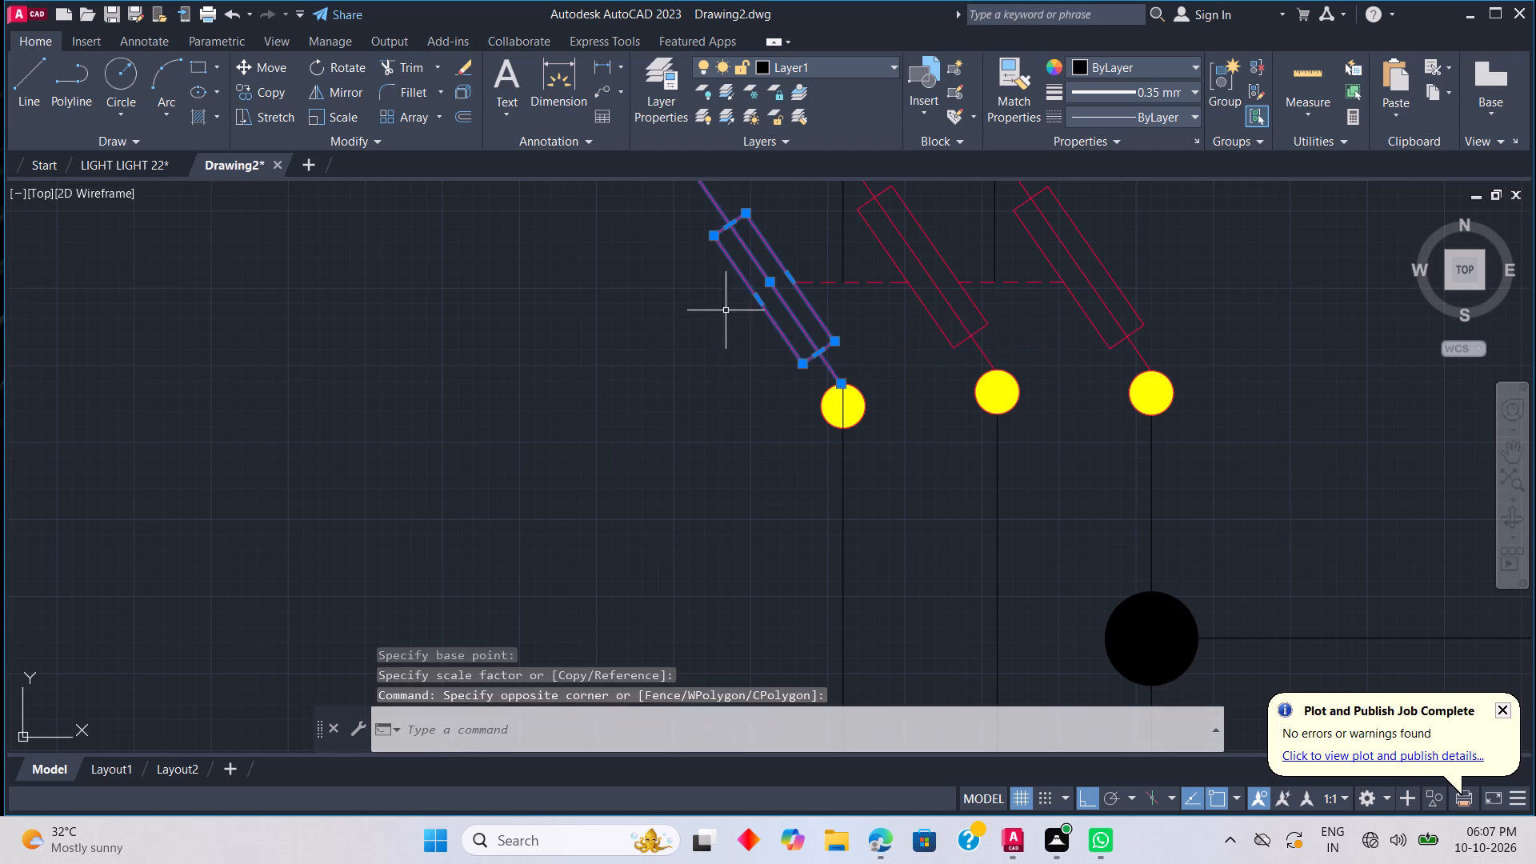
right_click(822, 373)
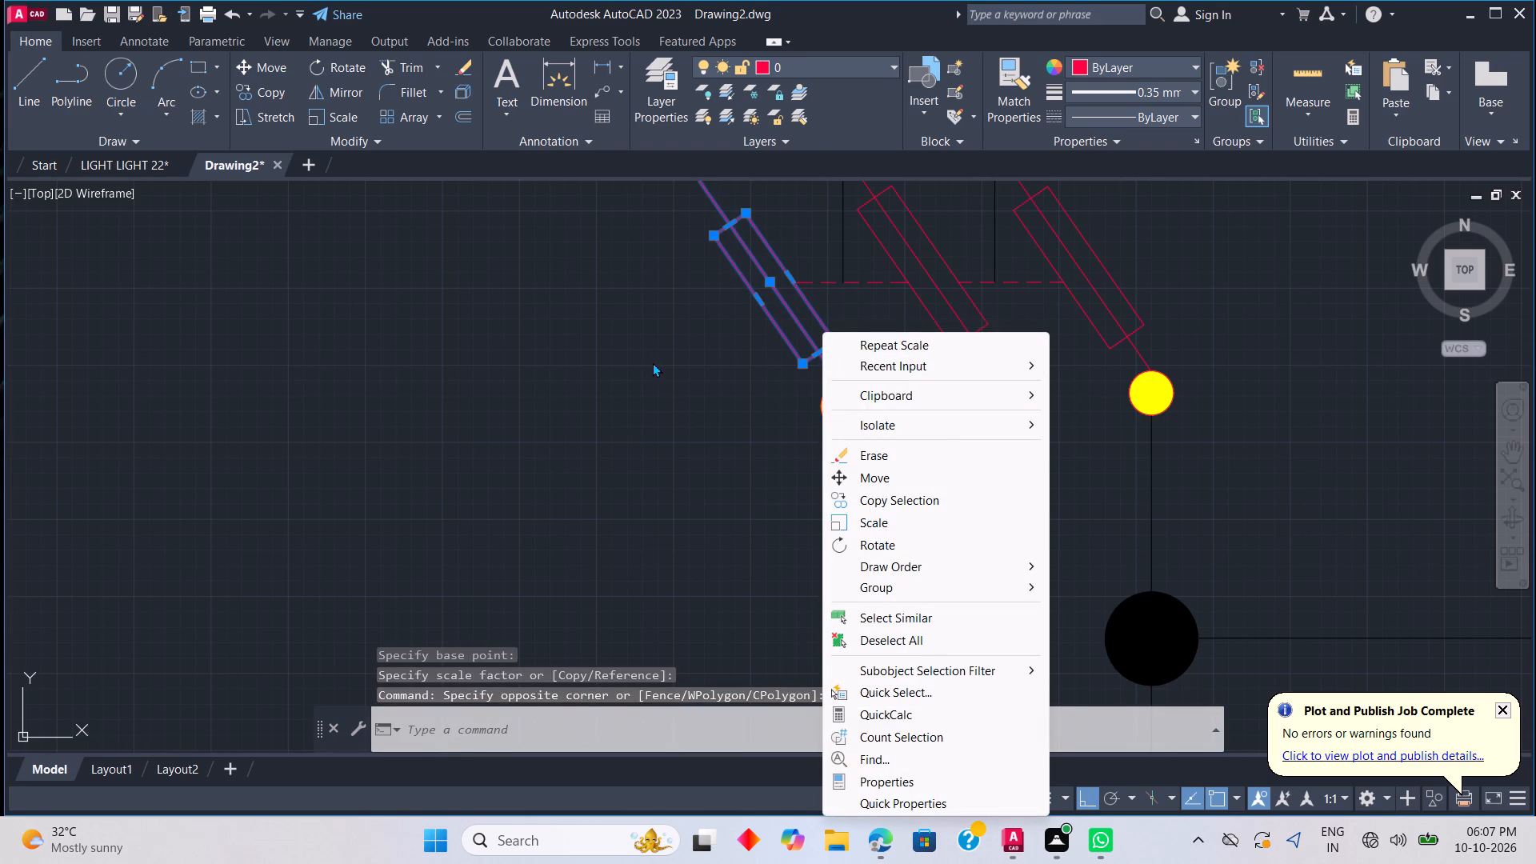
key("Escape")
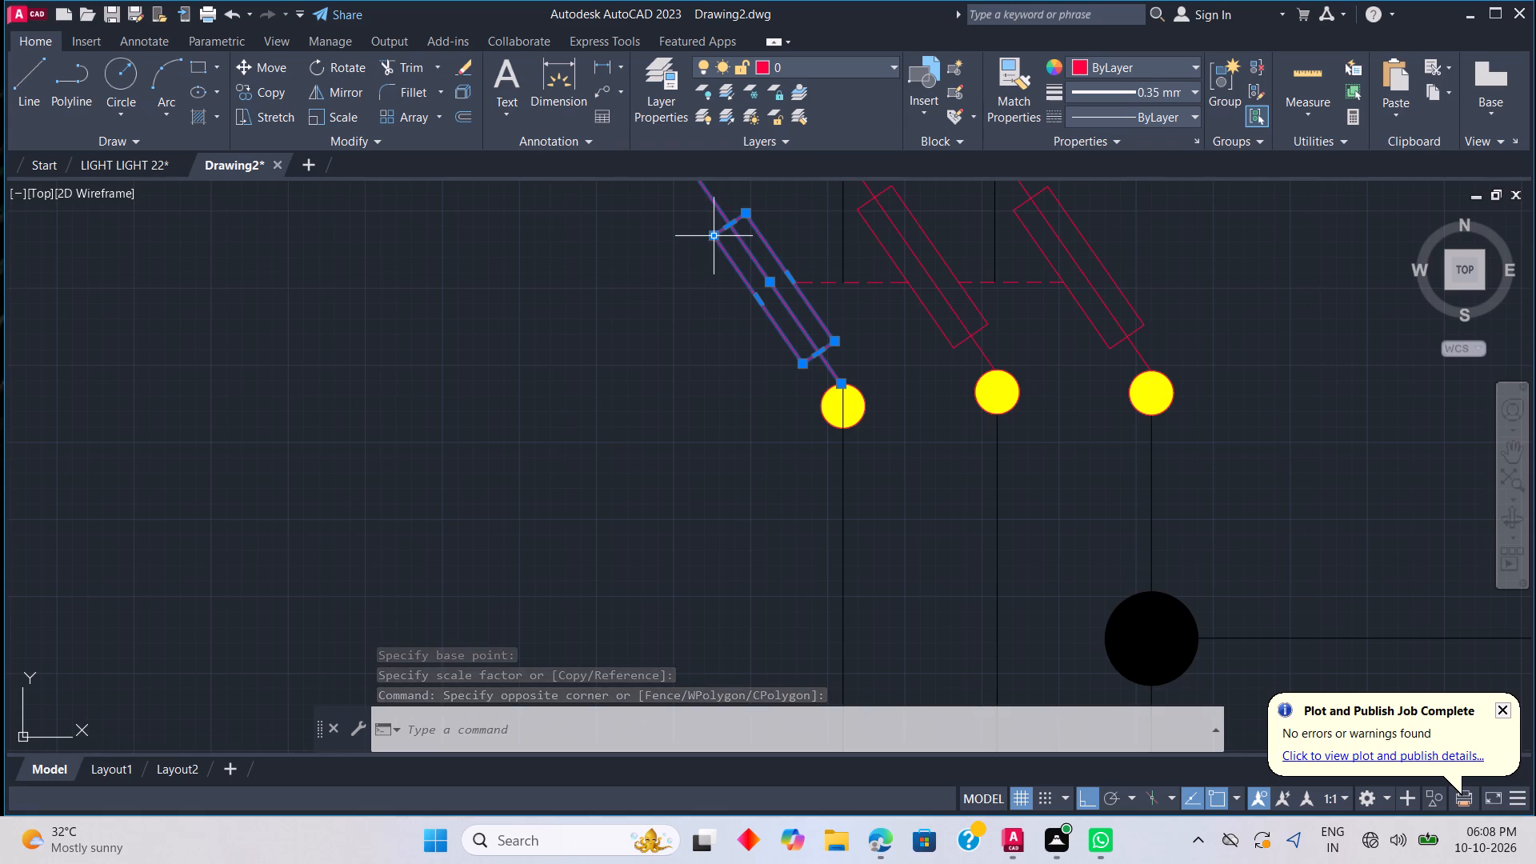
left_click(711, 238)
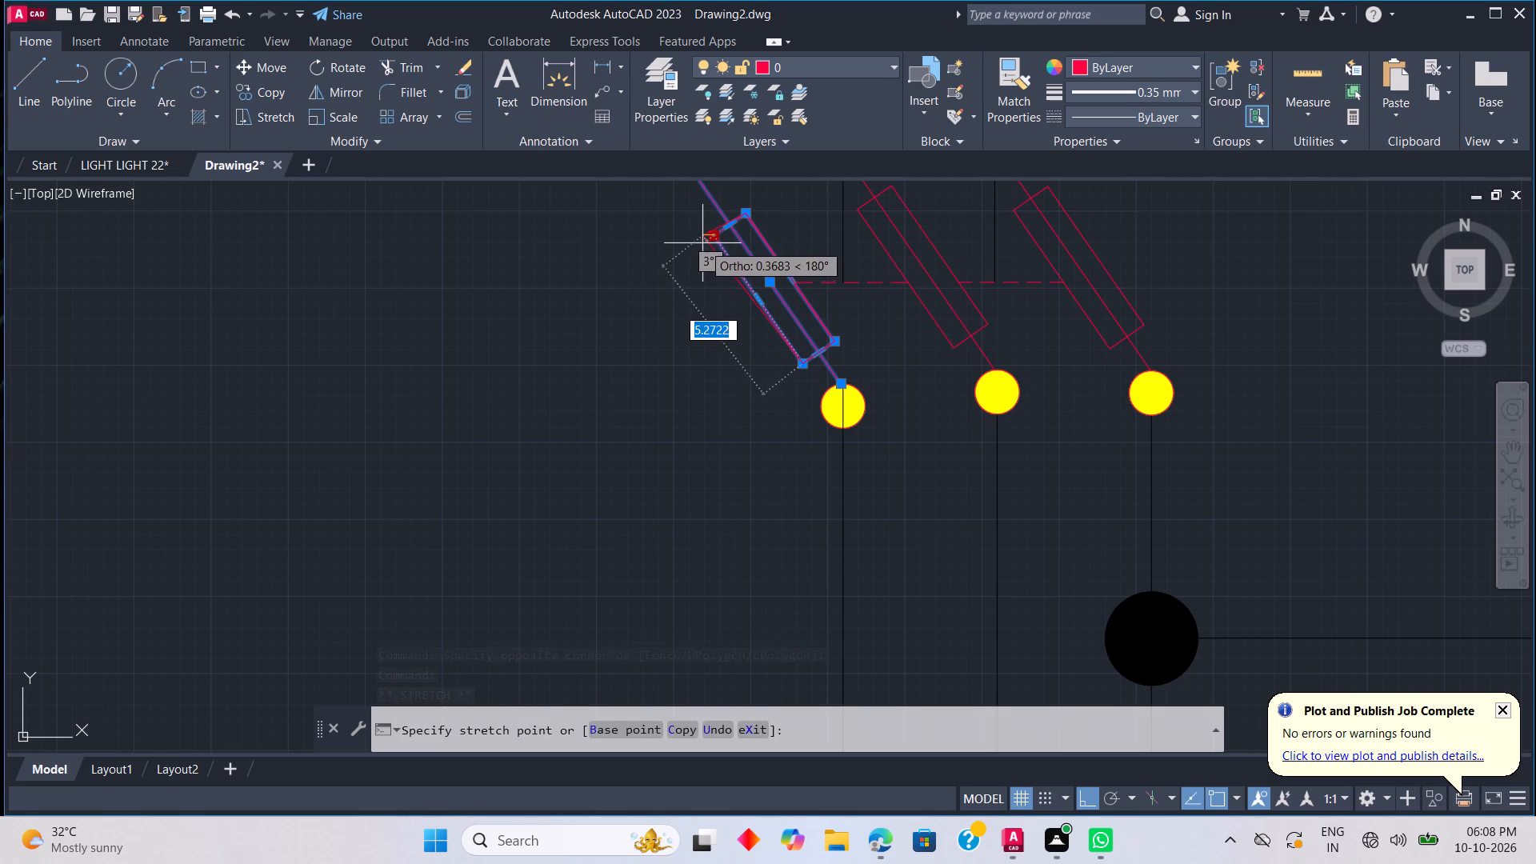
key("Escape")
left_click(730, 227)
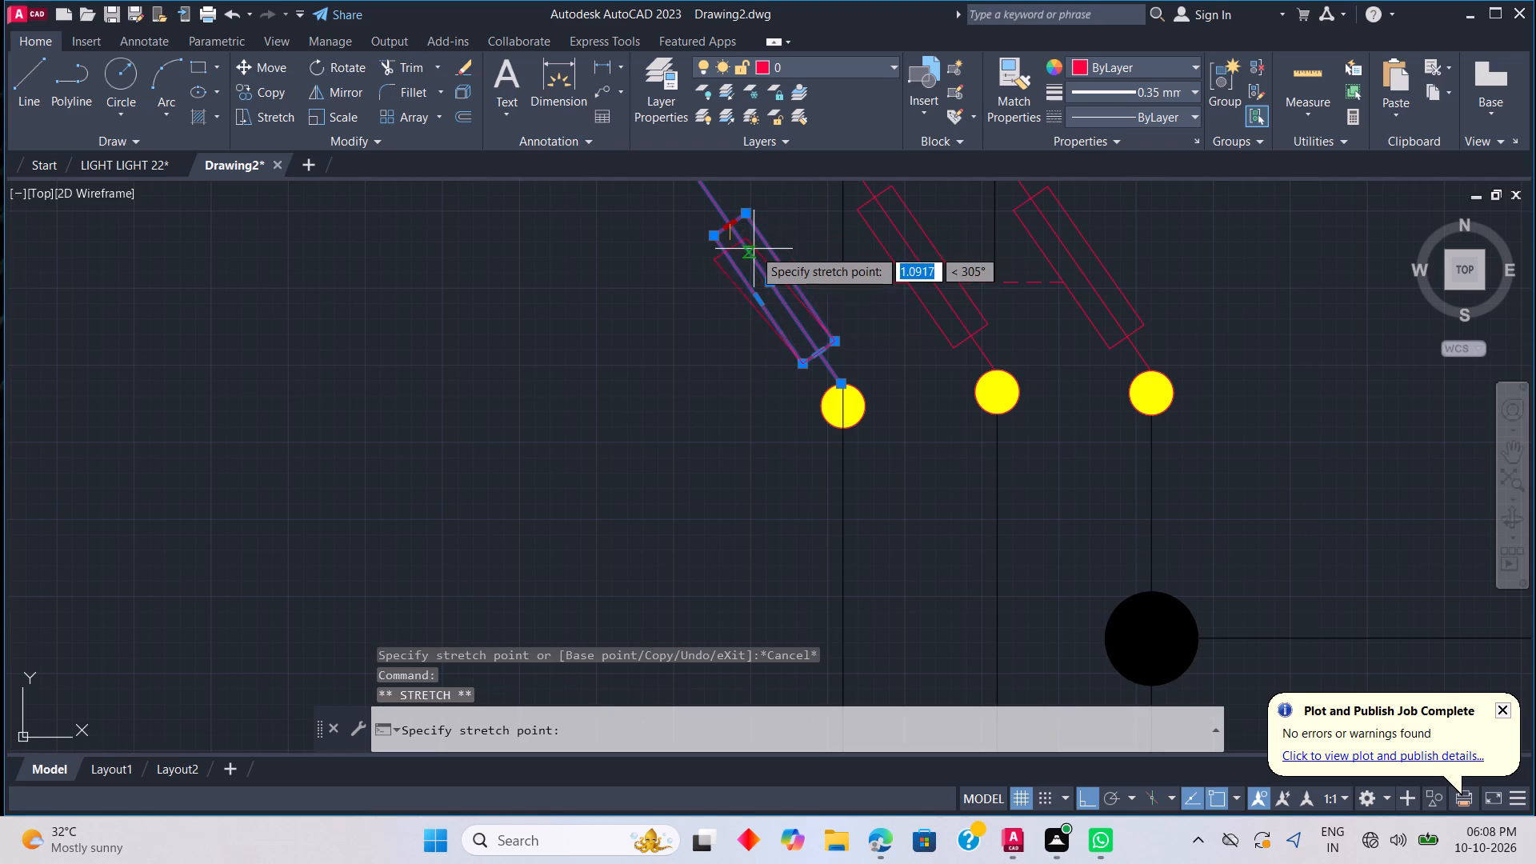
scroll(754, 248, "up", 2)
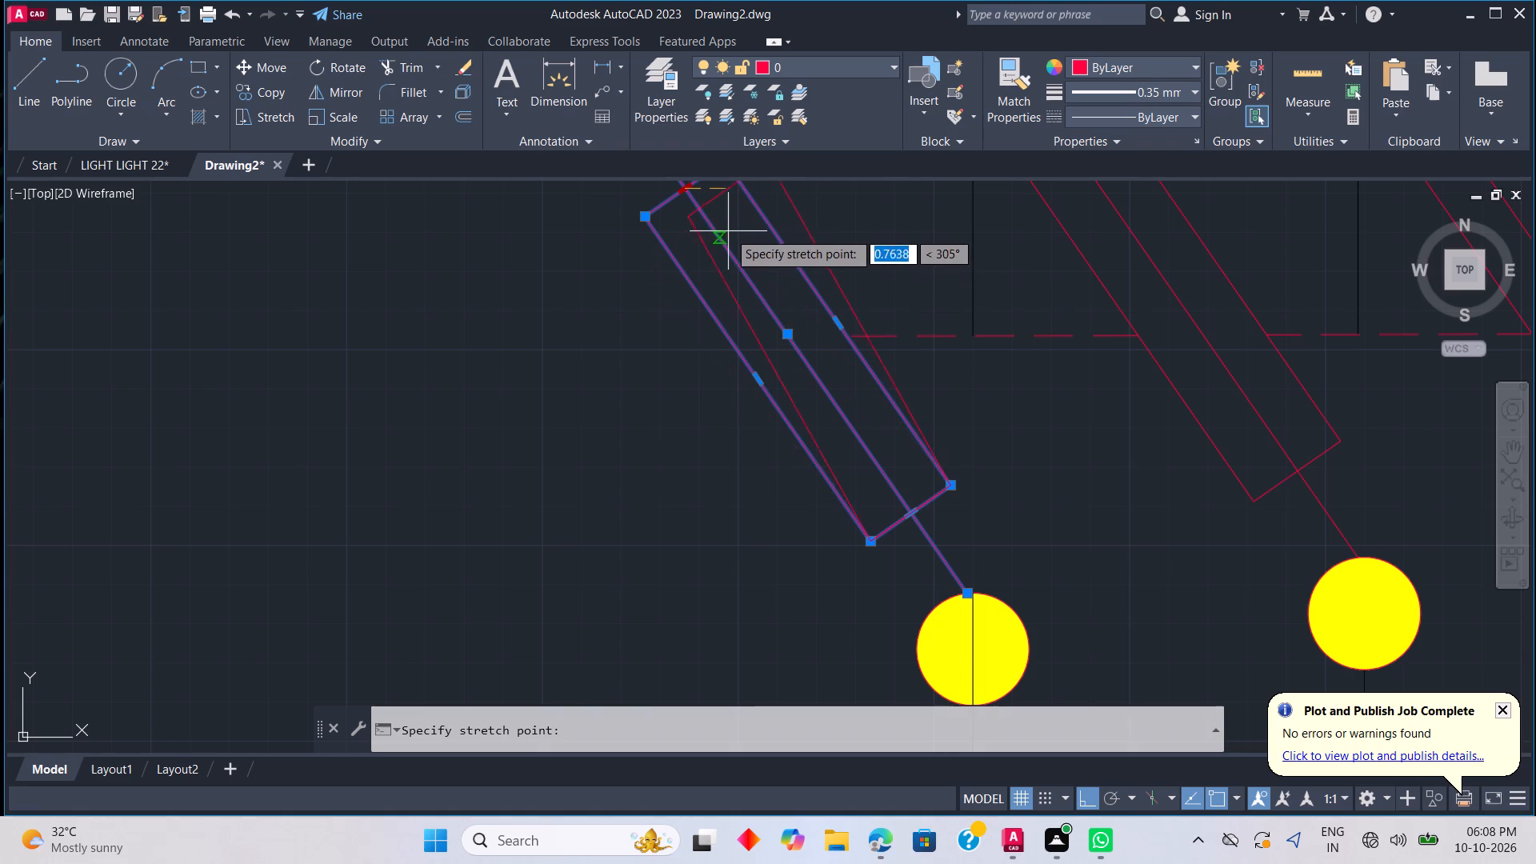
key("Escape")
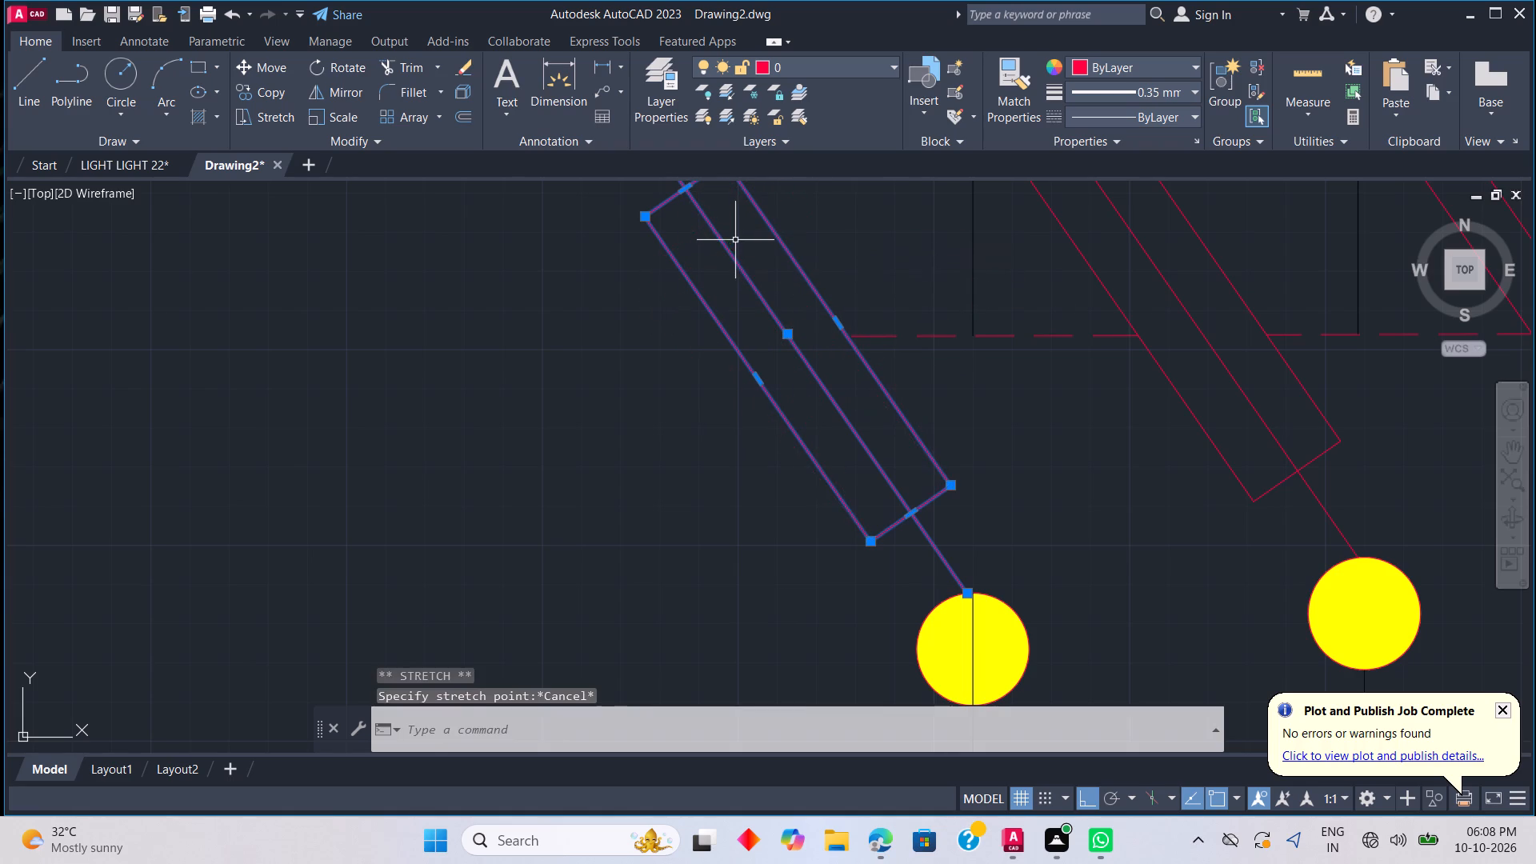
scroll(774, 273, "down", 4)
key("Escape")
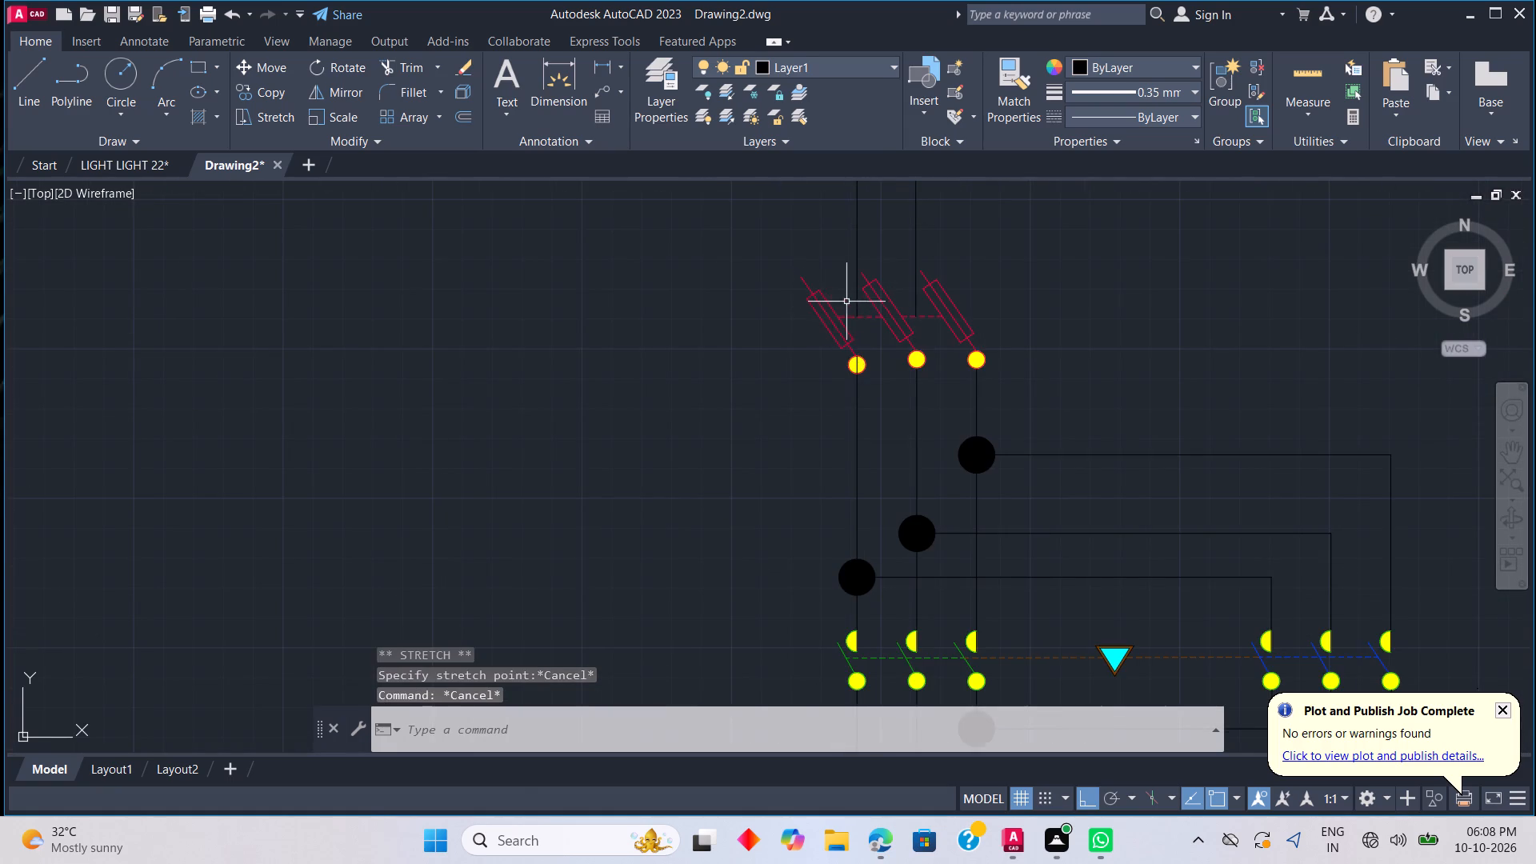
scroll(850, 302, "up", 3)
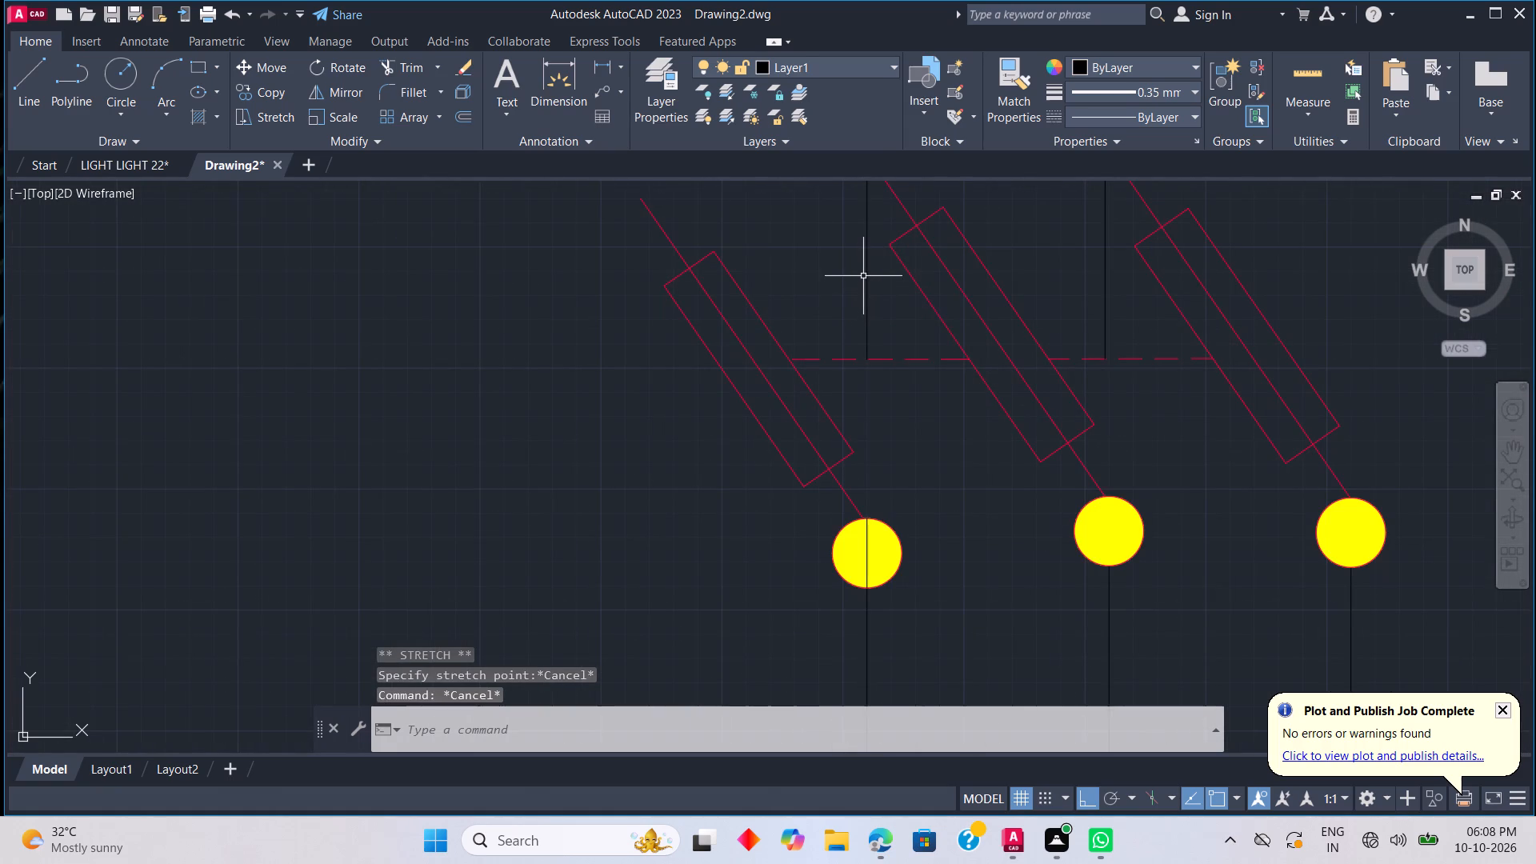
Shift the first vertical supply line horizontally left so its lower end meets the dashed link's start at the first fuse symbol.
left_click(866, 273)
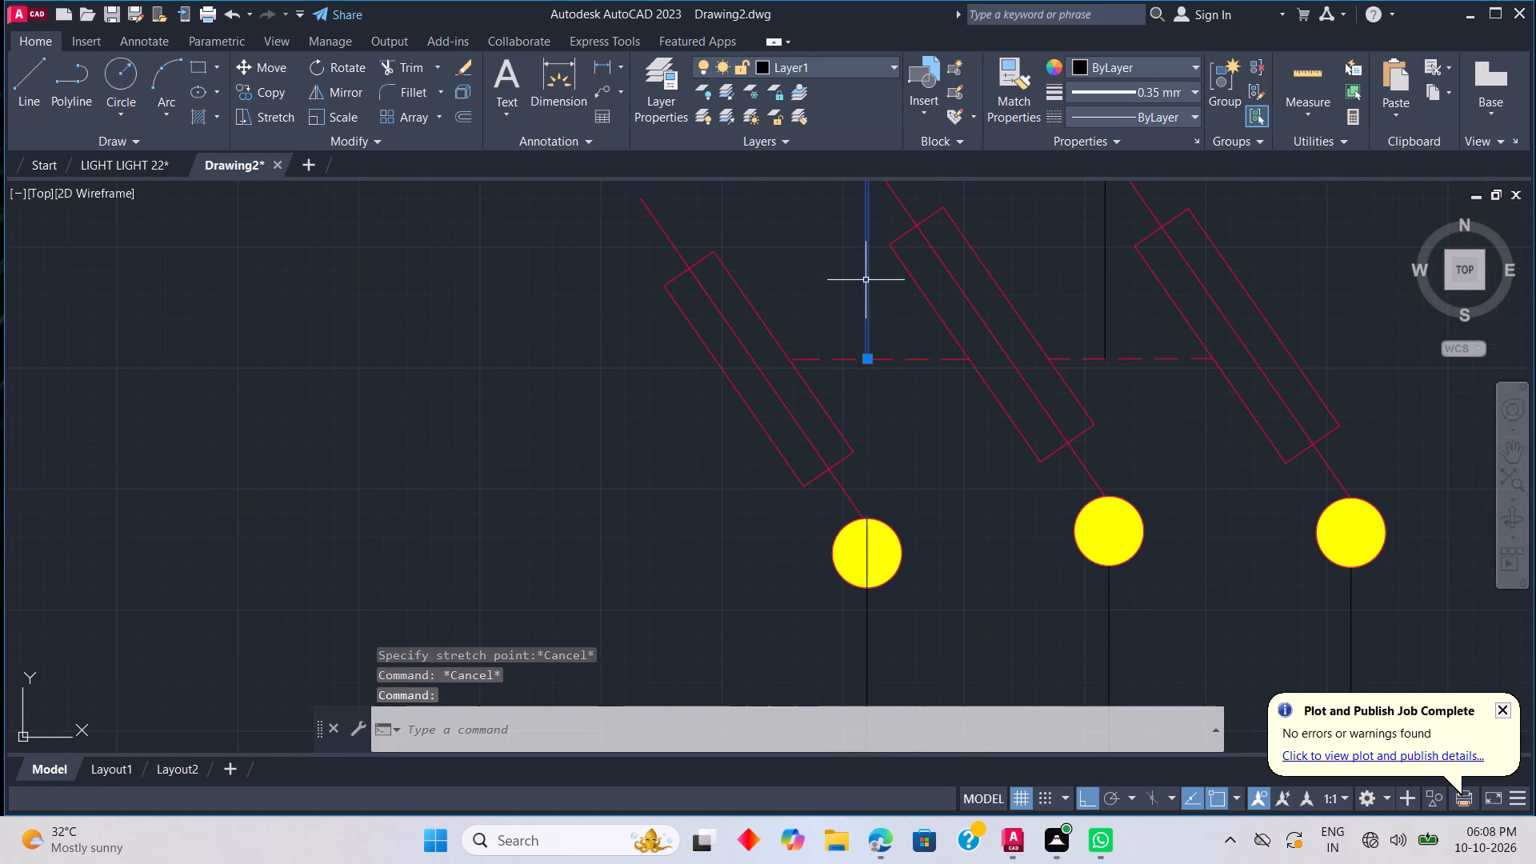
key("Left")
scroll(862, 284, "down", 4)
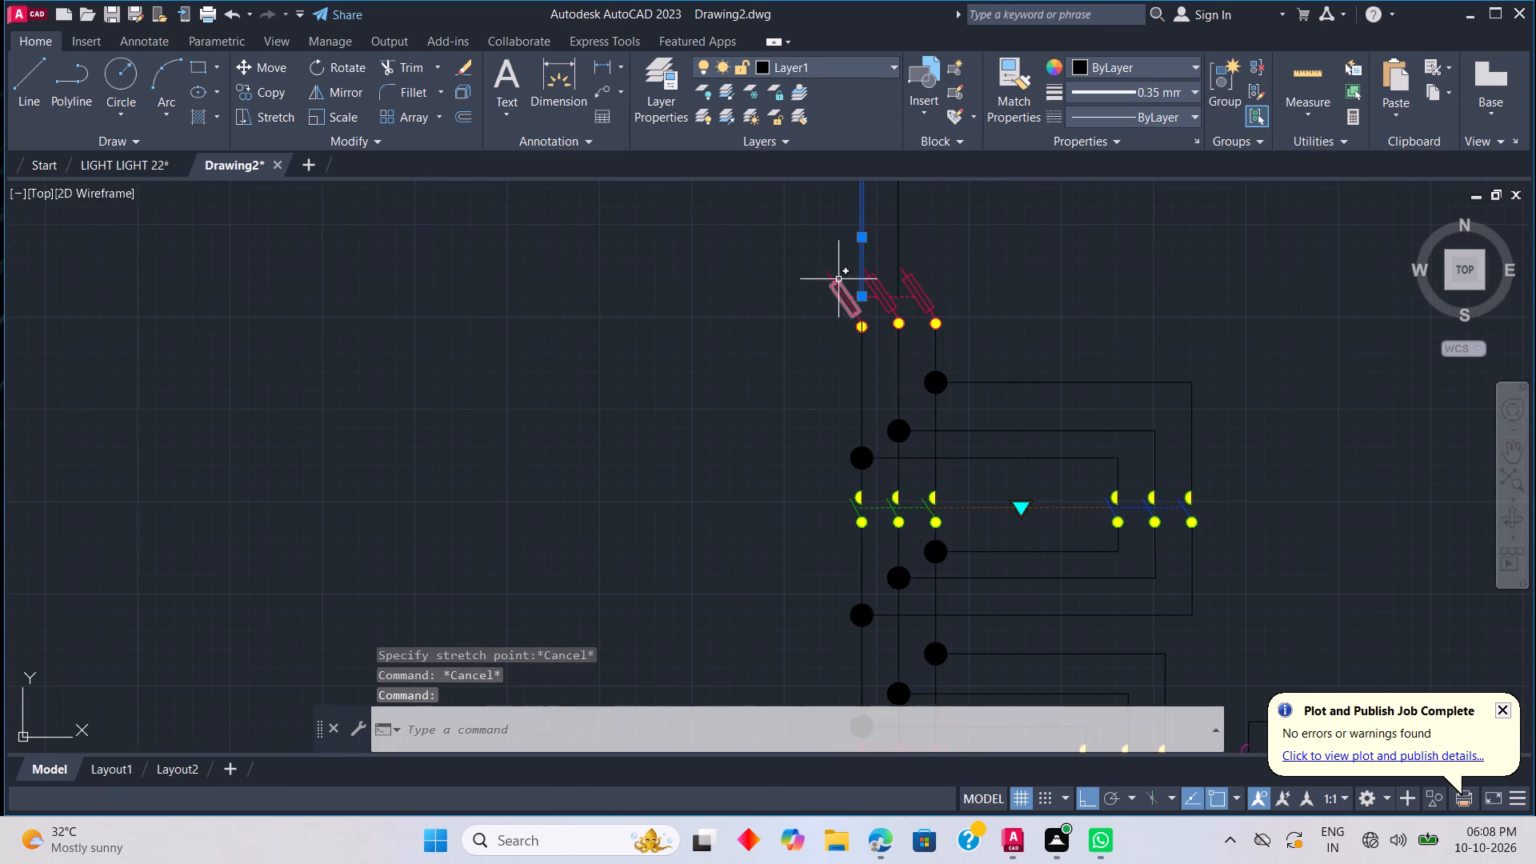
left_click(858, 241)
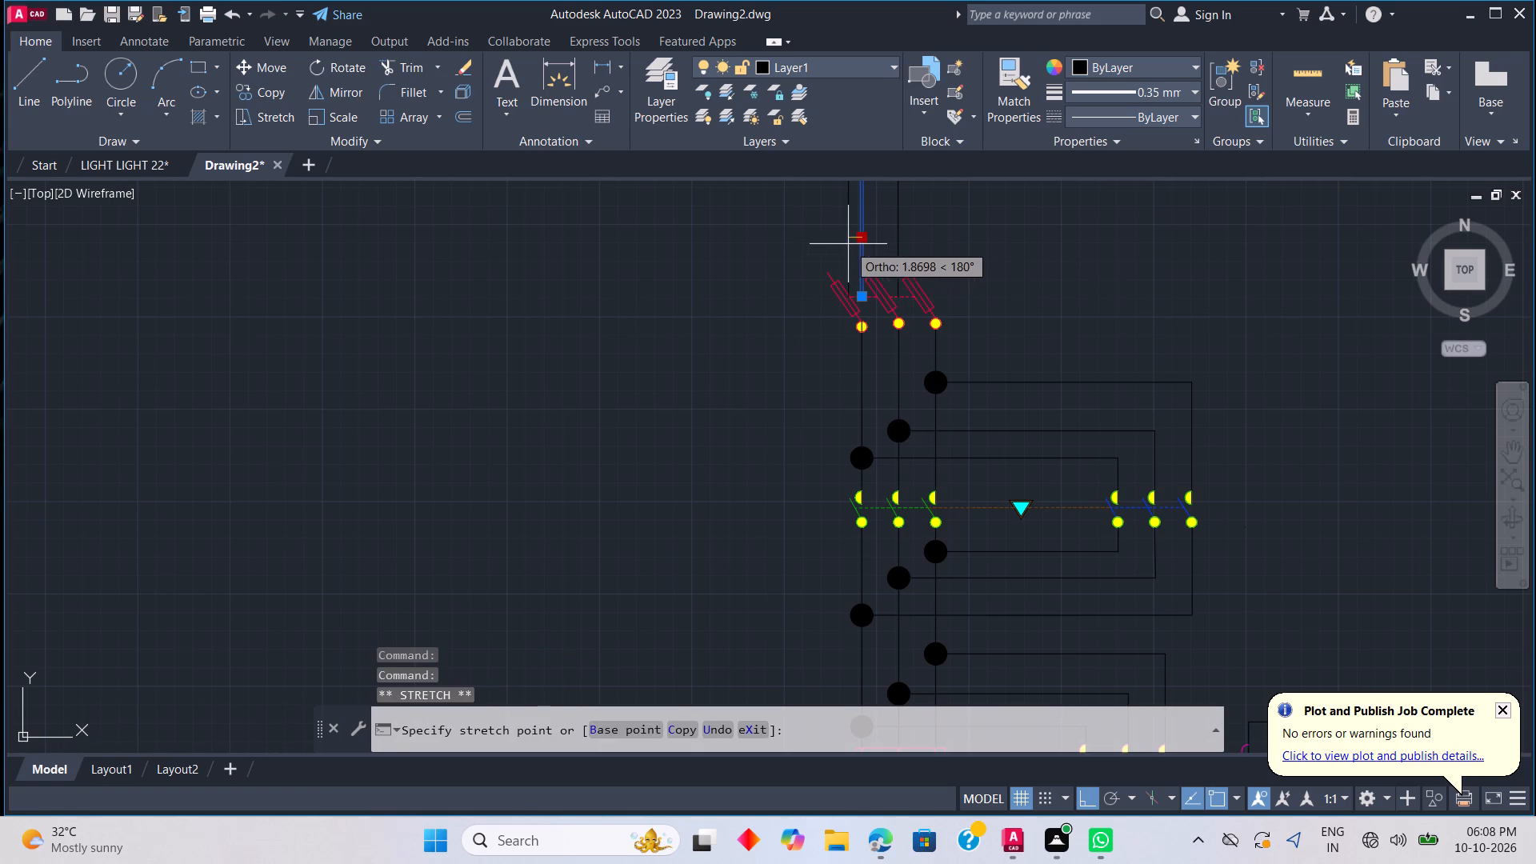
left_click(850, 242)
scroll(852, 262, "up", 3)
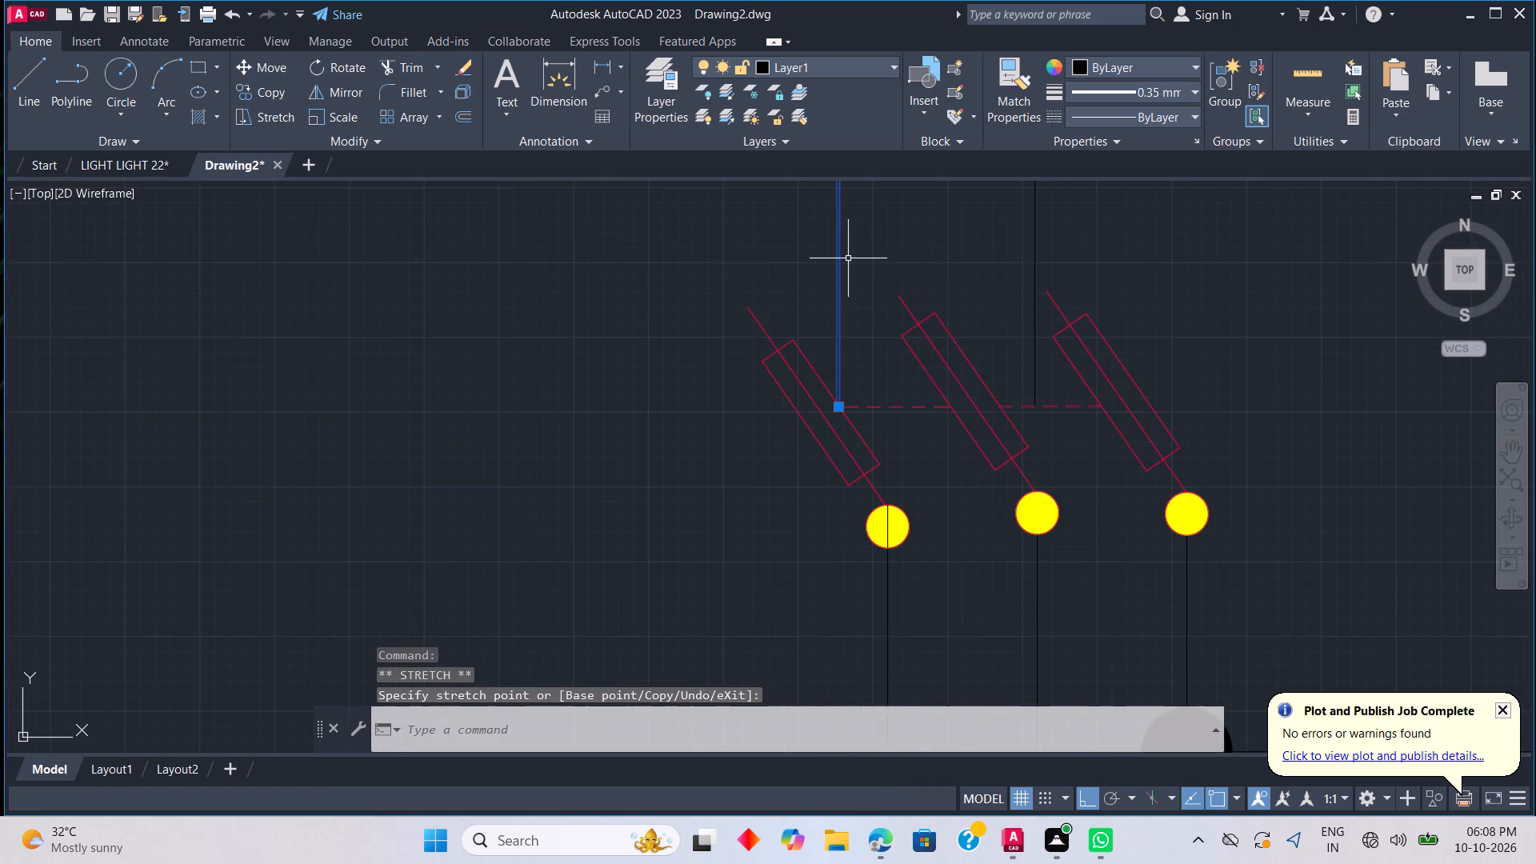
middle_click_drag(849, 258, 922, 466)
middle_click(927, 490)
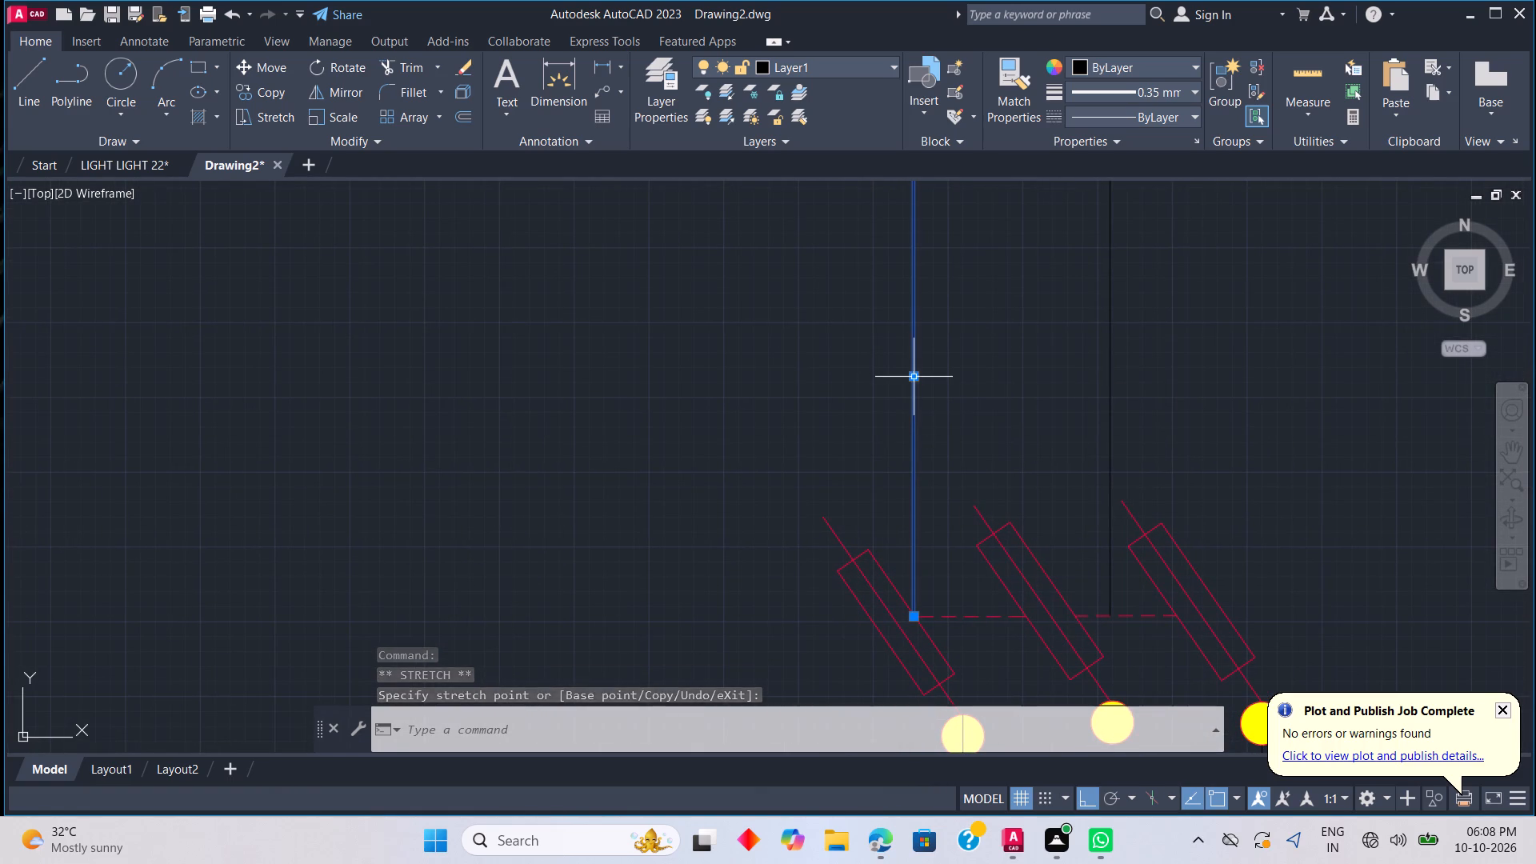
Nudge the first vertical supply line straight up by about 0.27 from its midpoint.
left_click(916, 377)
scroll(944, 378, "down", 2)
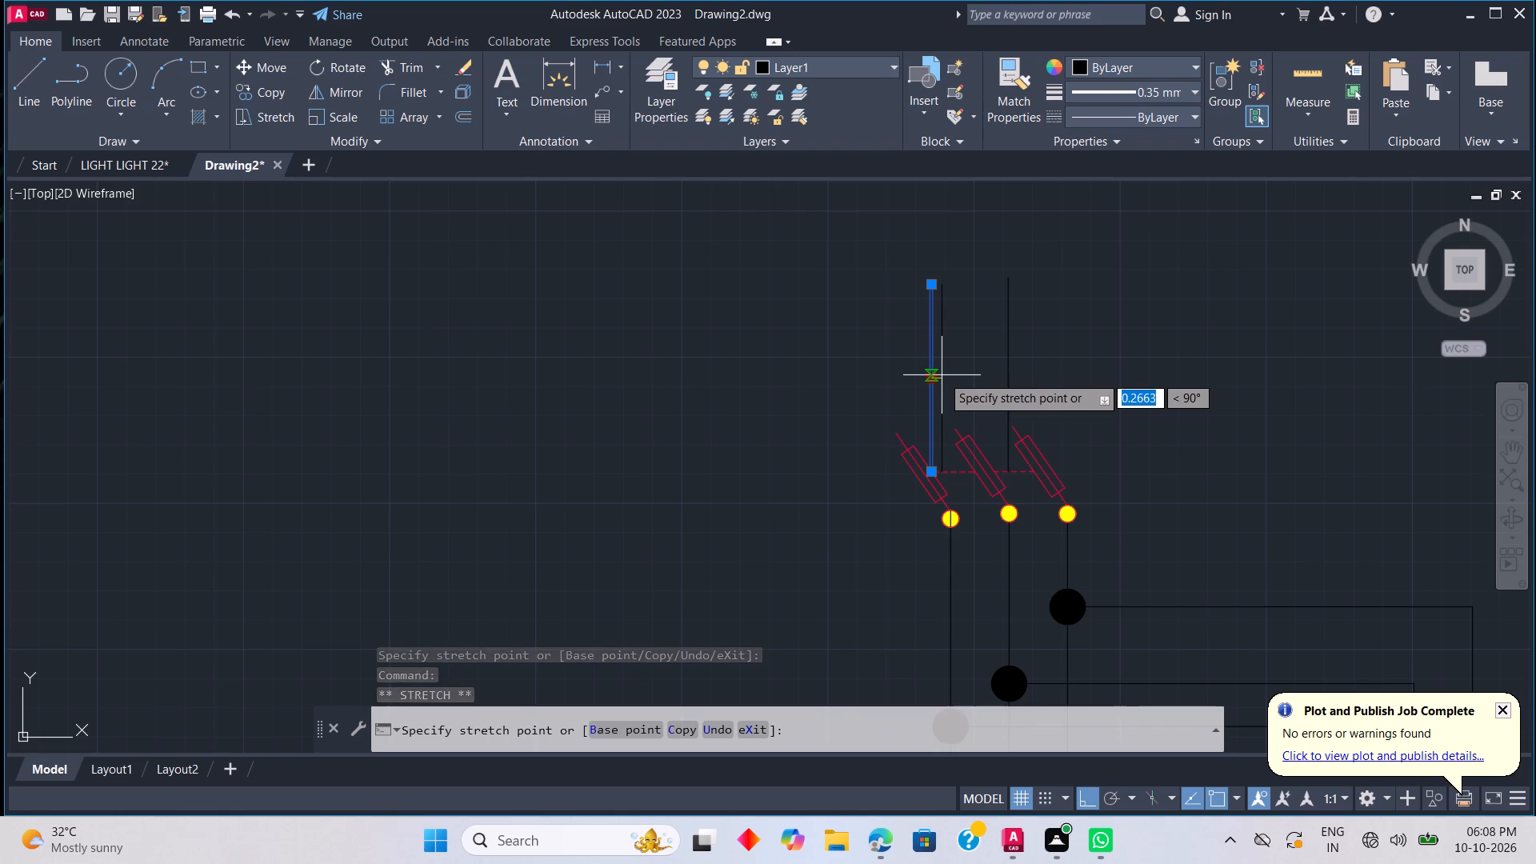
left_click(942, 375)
Turn off the Nearest object snap, leaving only Endpoint and Extension active.
left_click(931, 376)
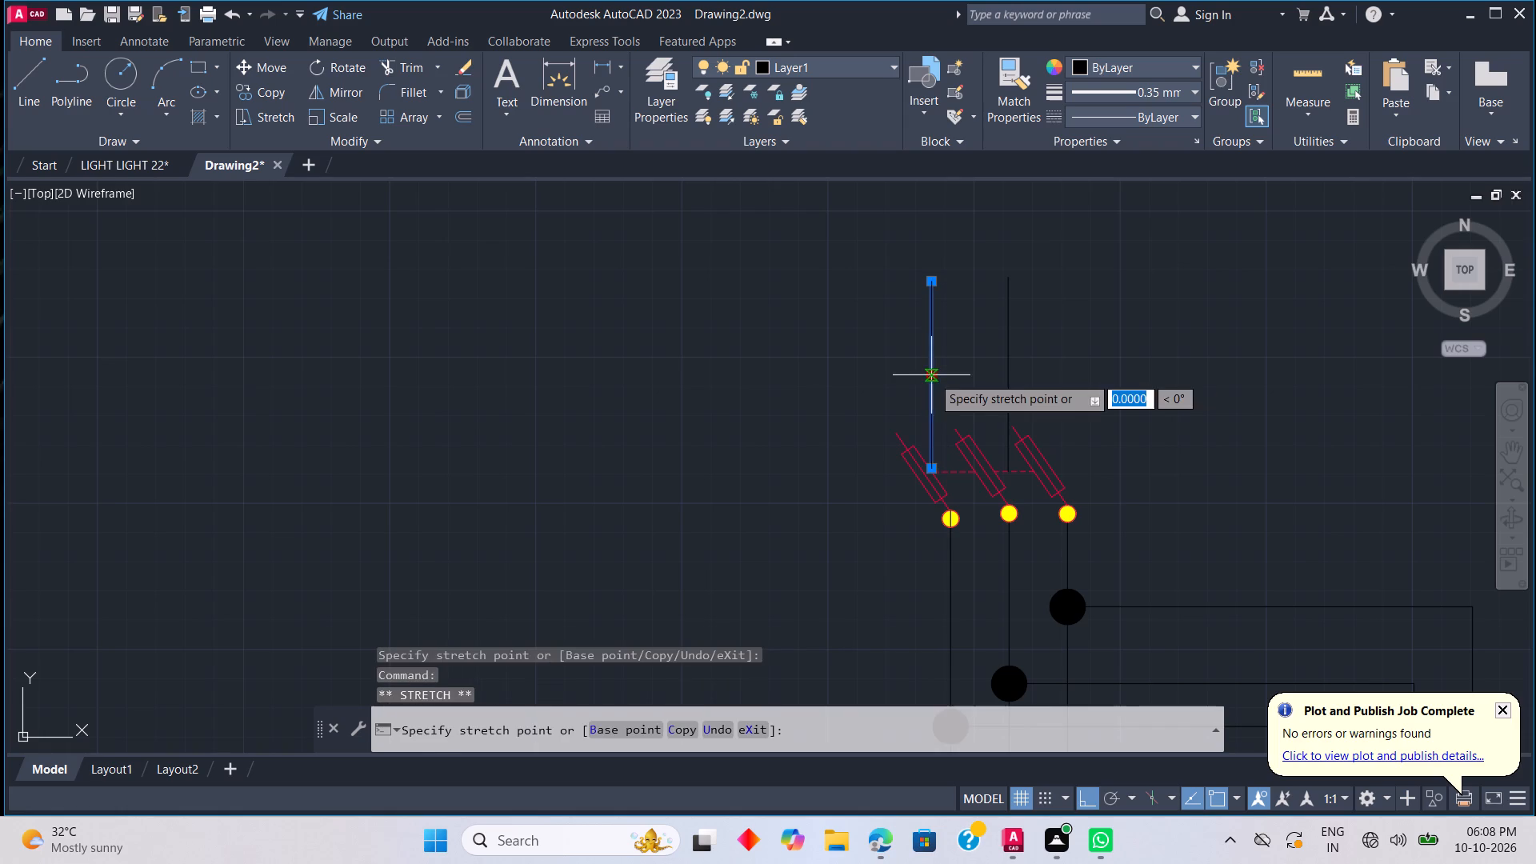
scroll(938, 386, "up", 2)
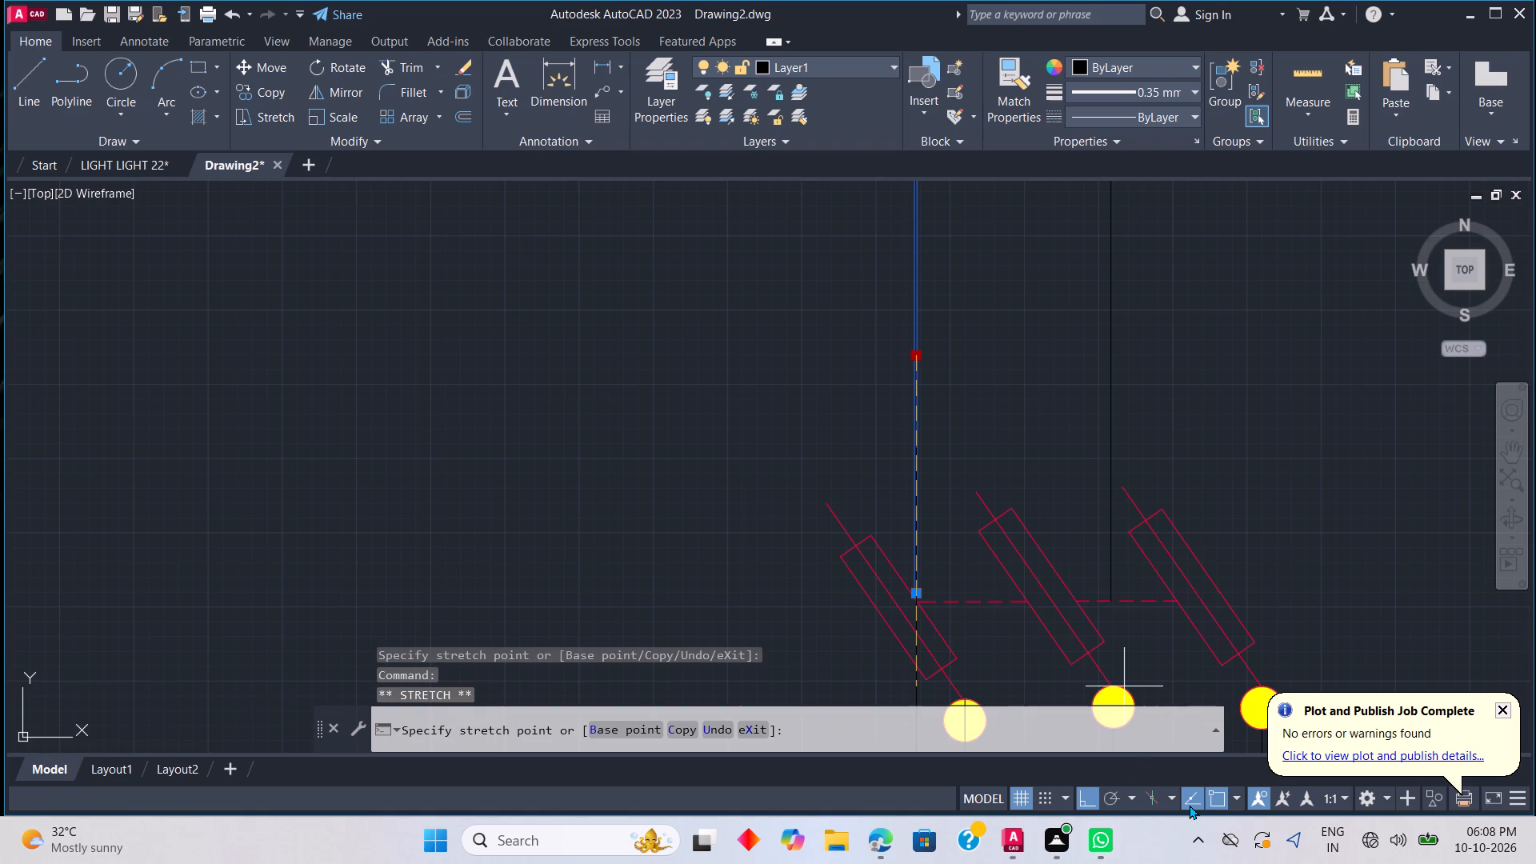
left_click(1214, 802)
left_click(1215, 804)
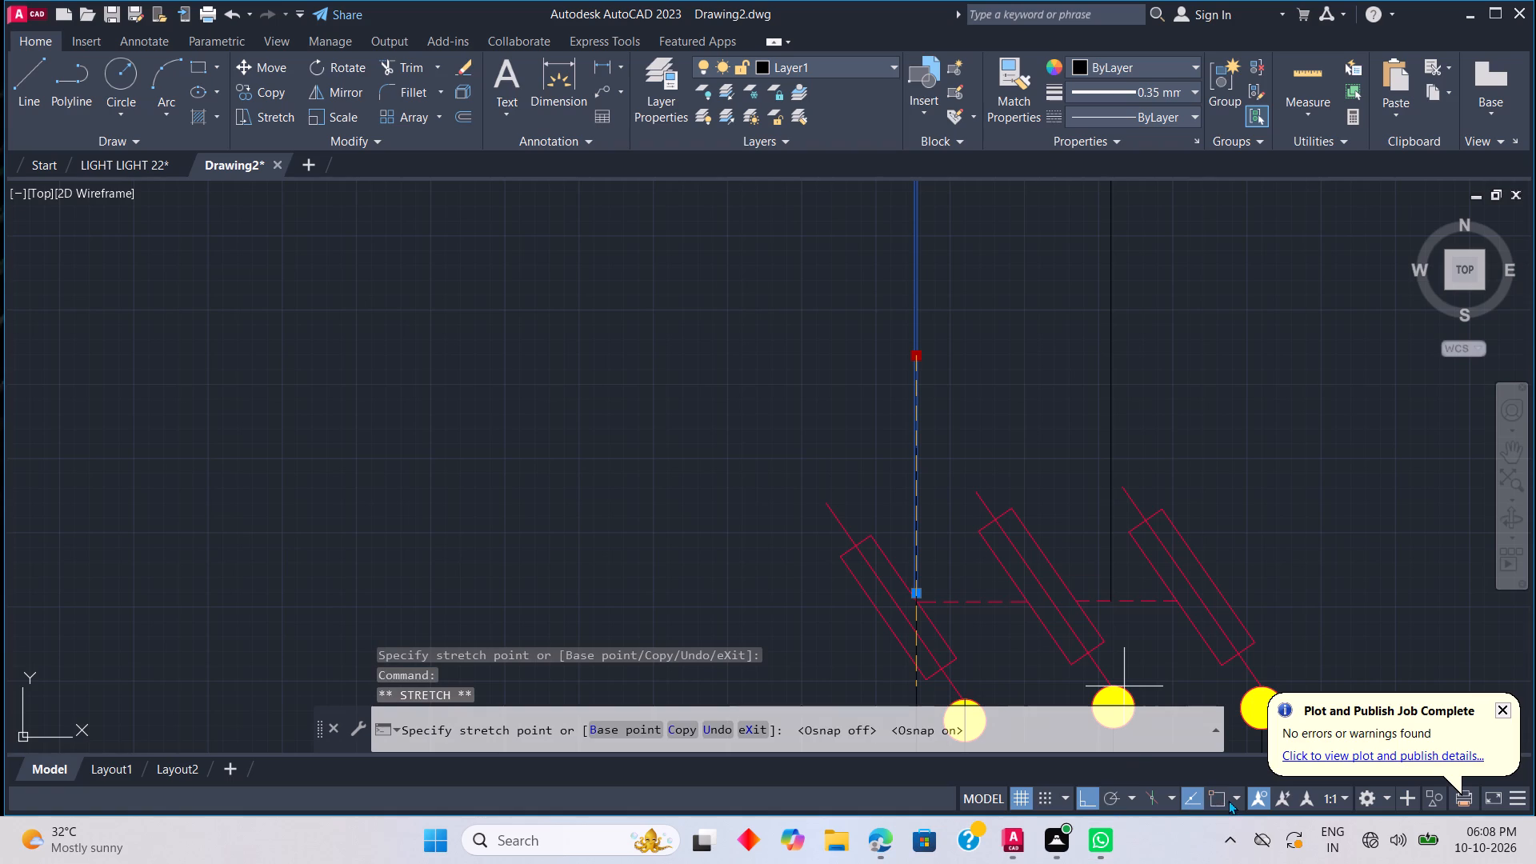
left_click(1228, 801)
left_click(1219, 807)
left_click(1230, 797)
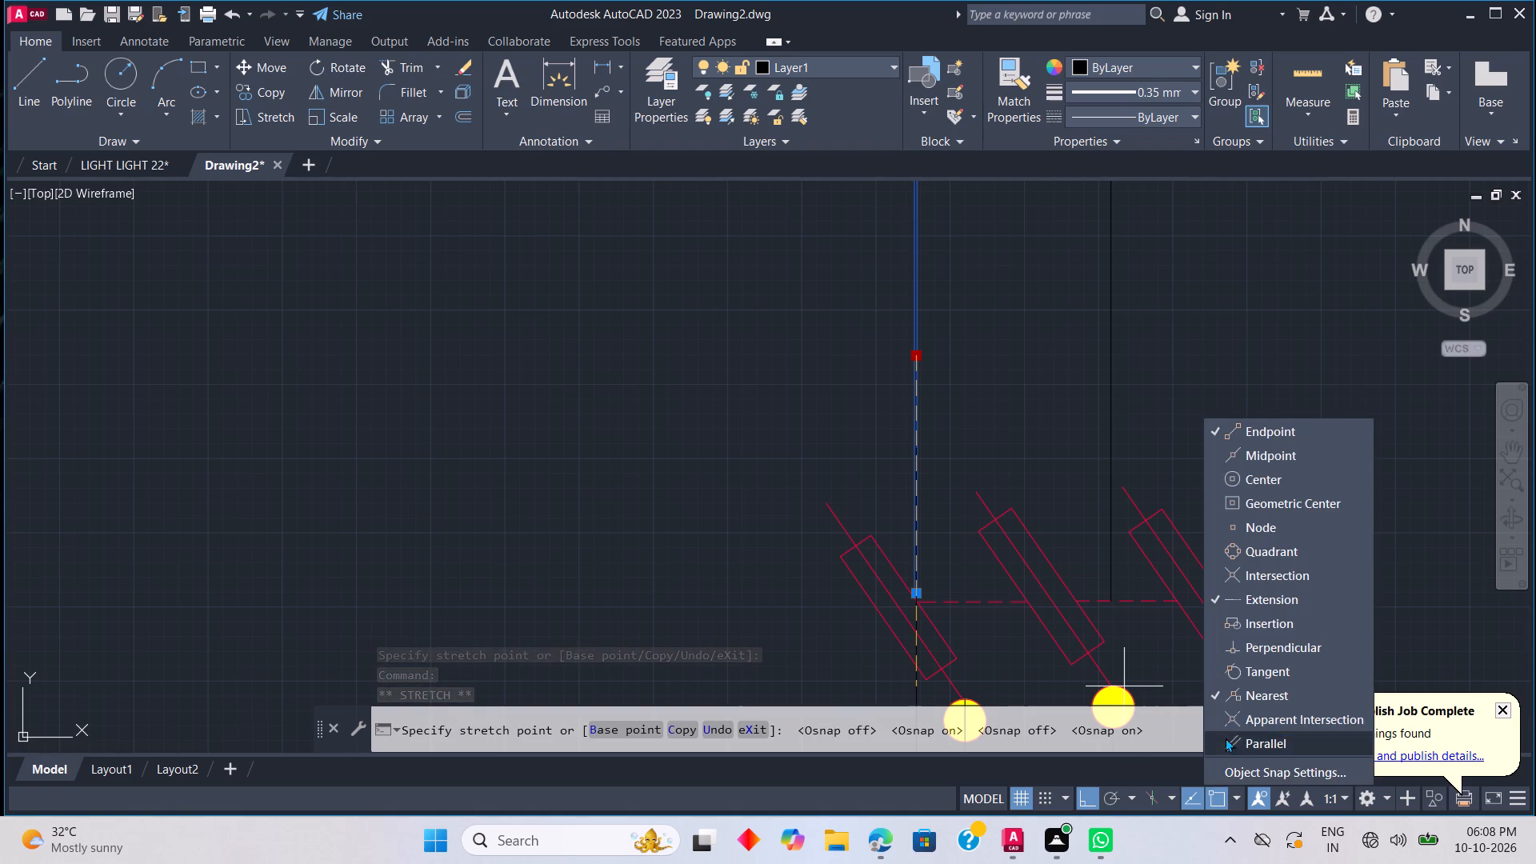
left_click(1246, 693)
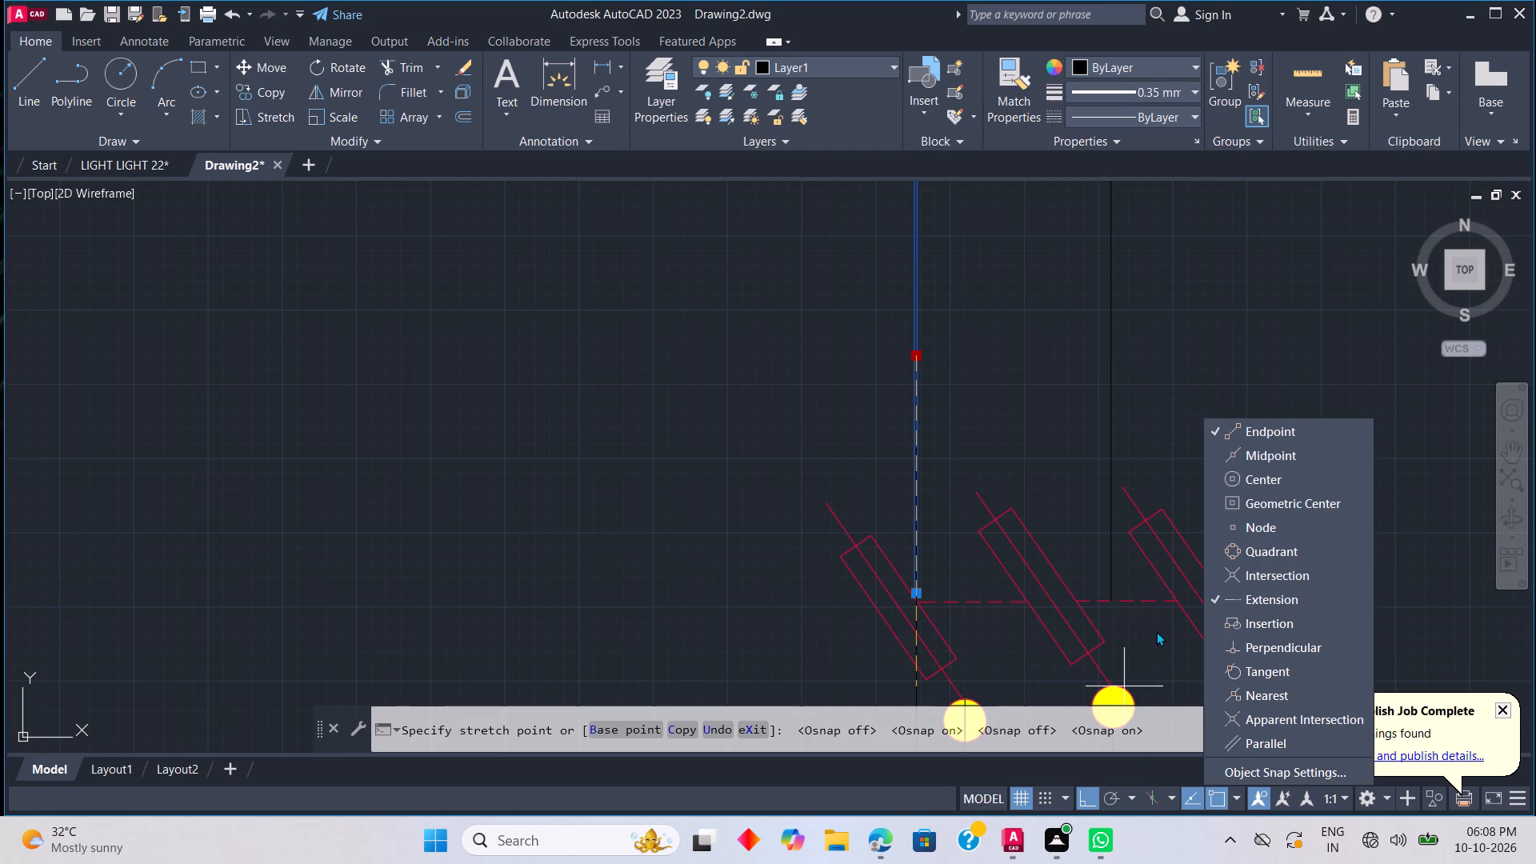
left_click(566, 299)
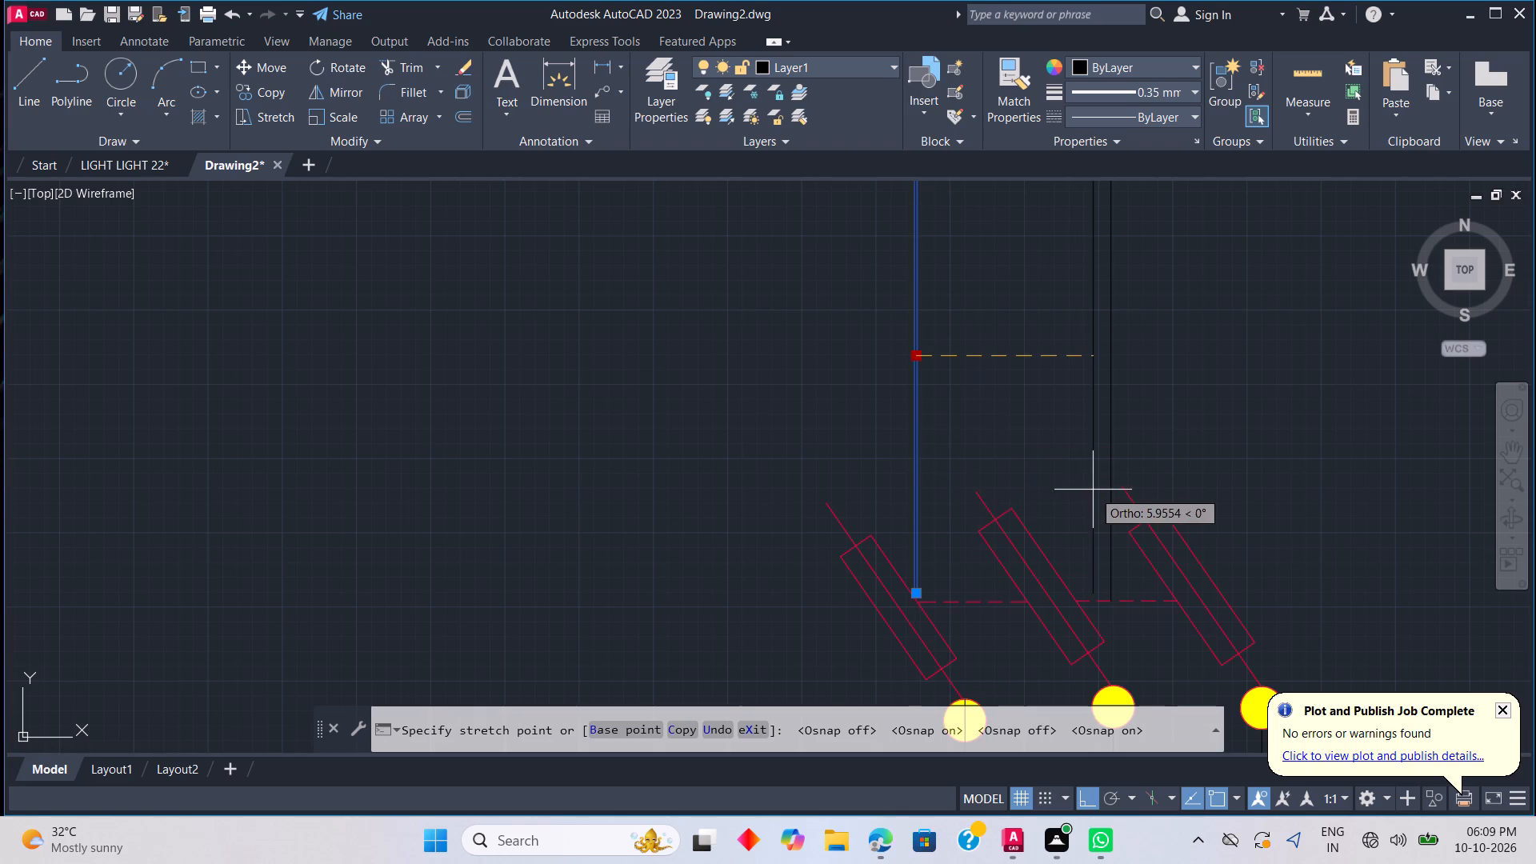
scroll(986, 533, "up", 3)
scroll(918, 507, "up", 2)
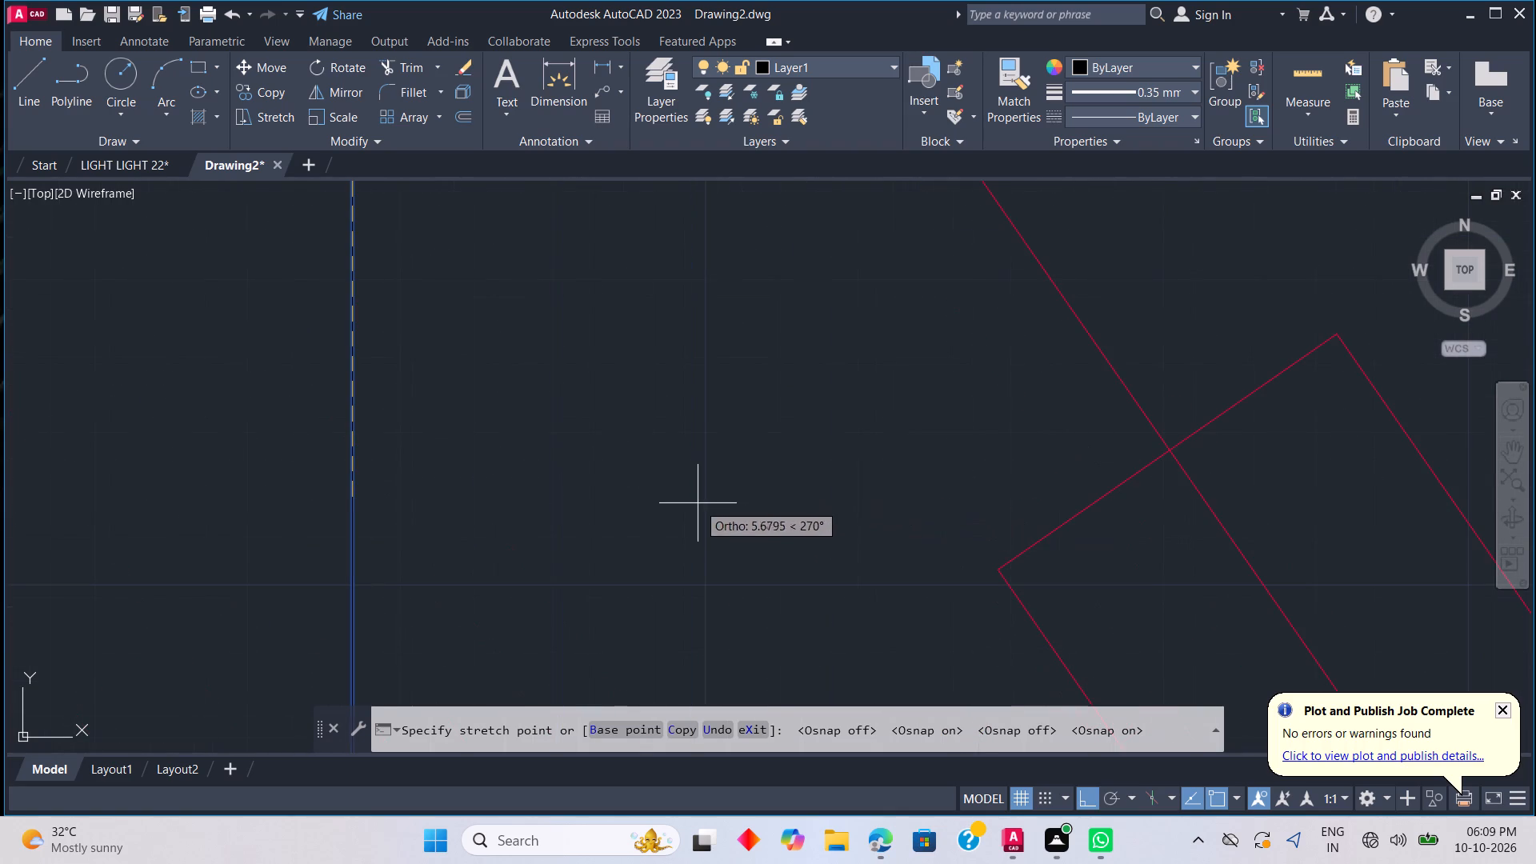
scroll(415, 481, "down", 5)
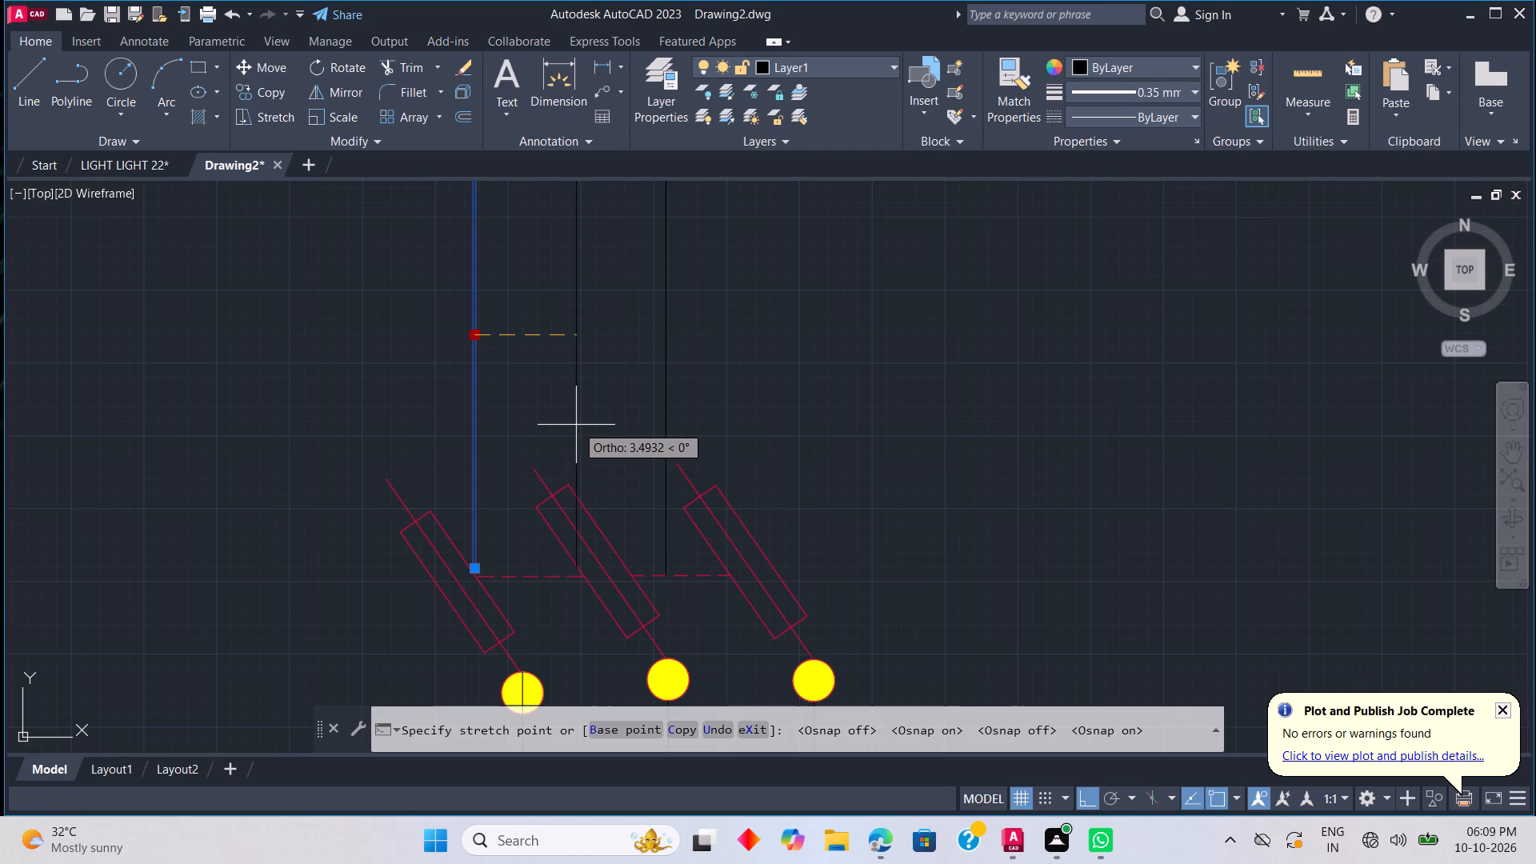
key("Escape")
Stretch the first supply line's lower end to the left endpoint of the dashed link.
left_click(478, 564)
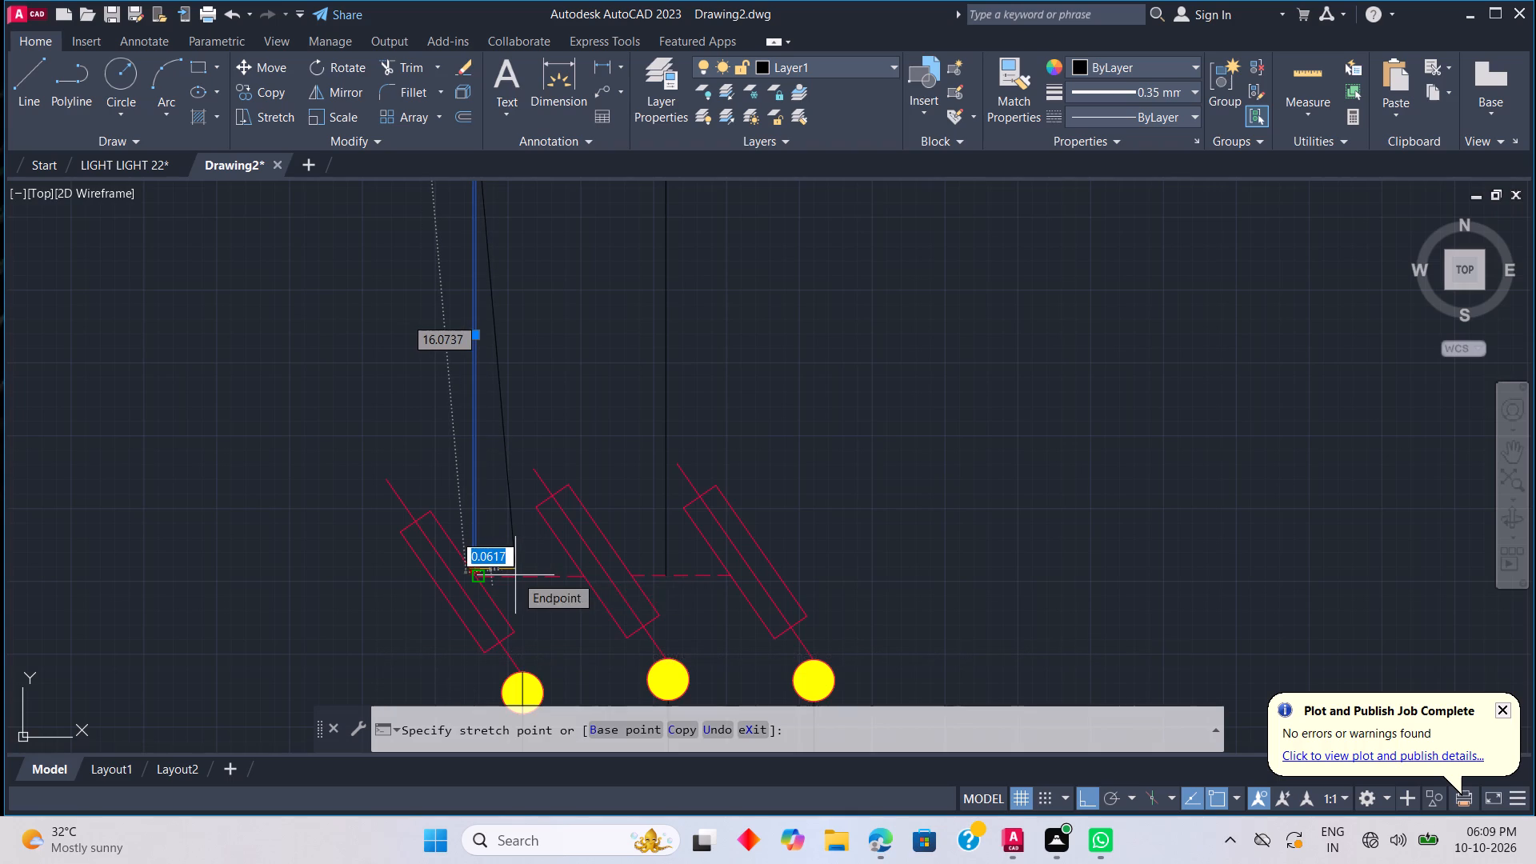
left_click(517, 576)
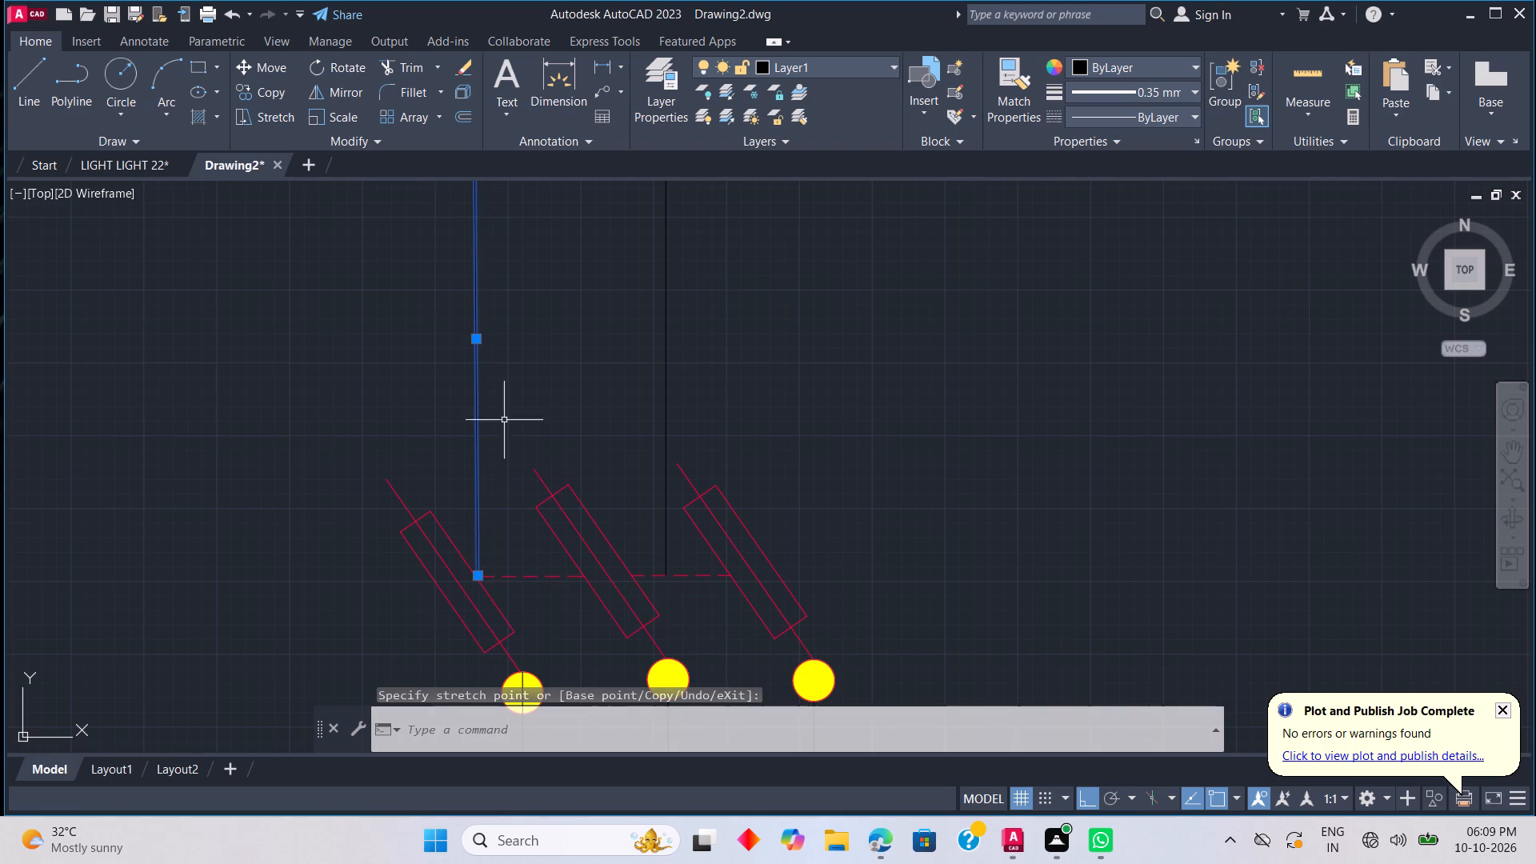
Delete the first vertical supply line above the first fuse symbol.
scroll(502, 392, "down", 2)
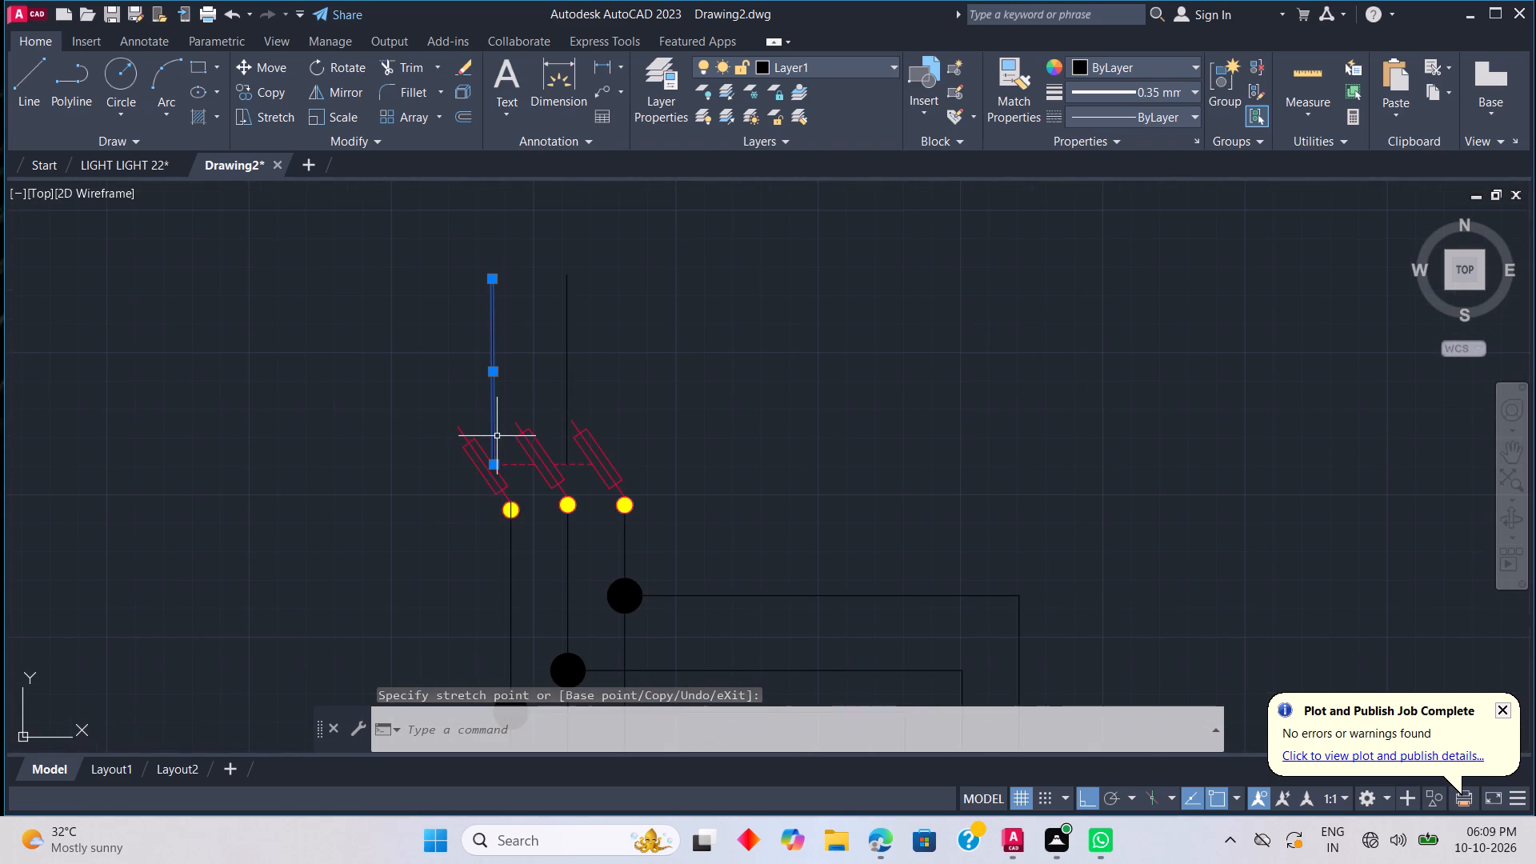
key("Delete")
Delete the short vertical line crossing the first yellow circle.
scroll(526, 517, "up", 2)
scroll(478, 467, "up", 2)
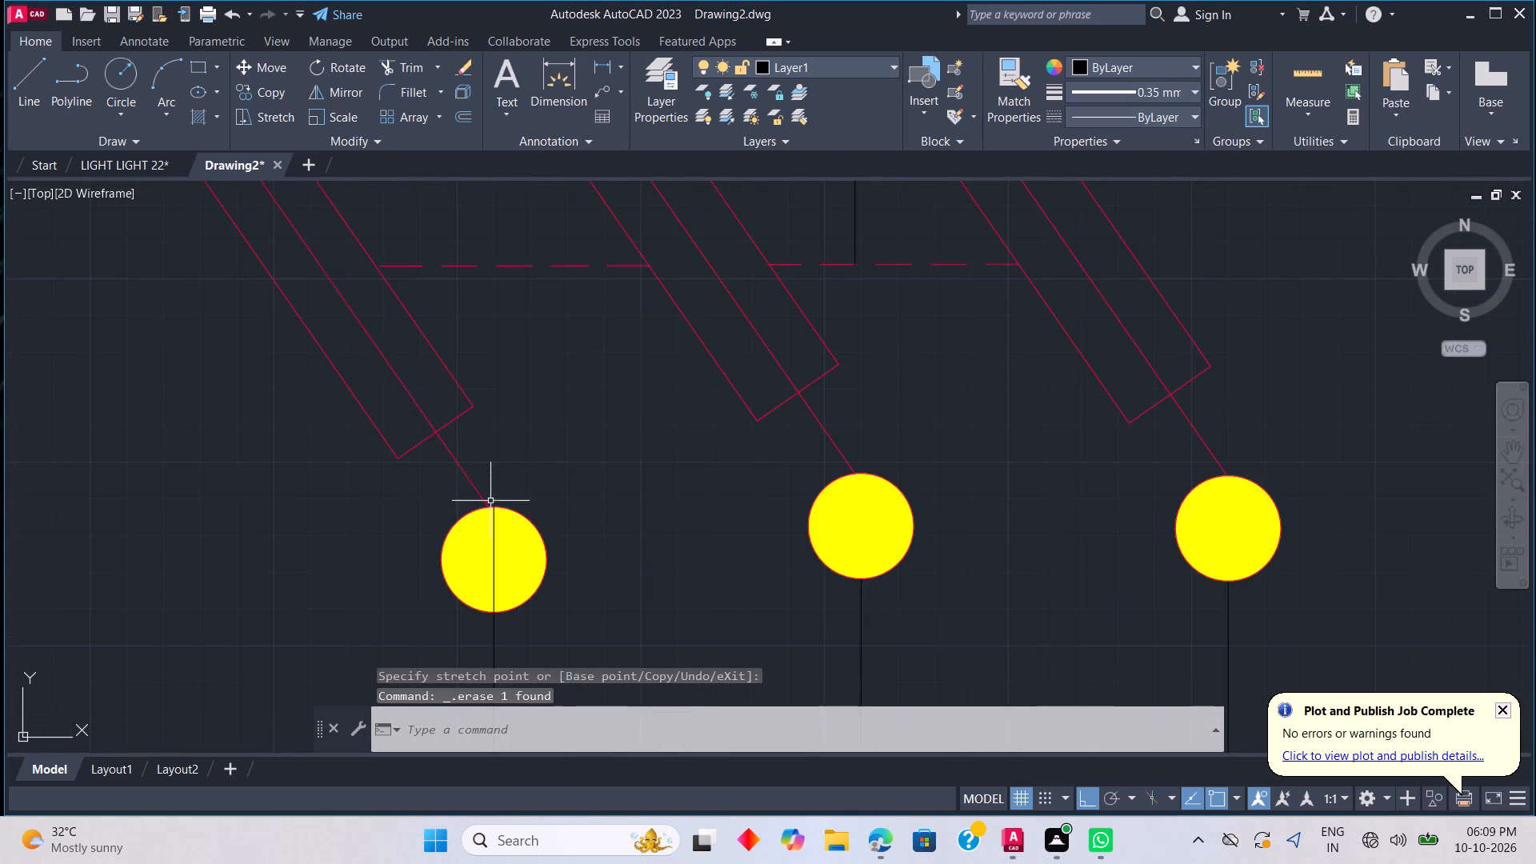
left_click(494, 537)
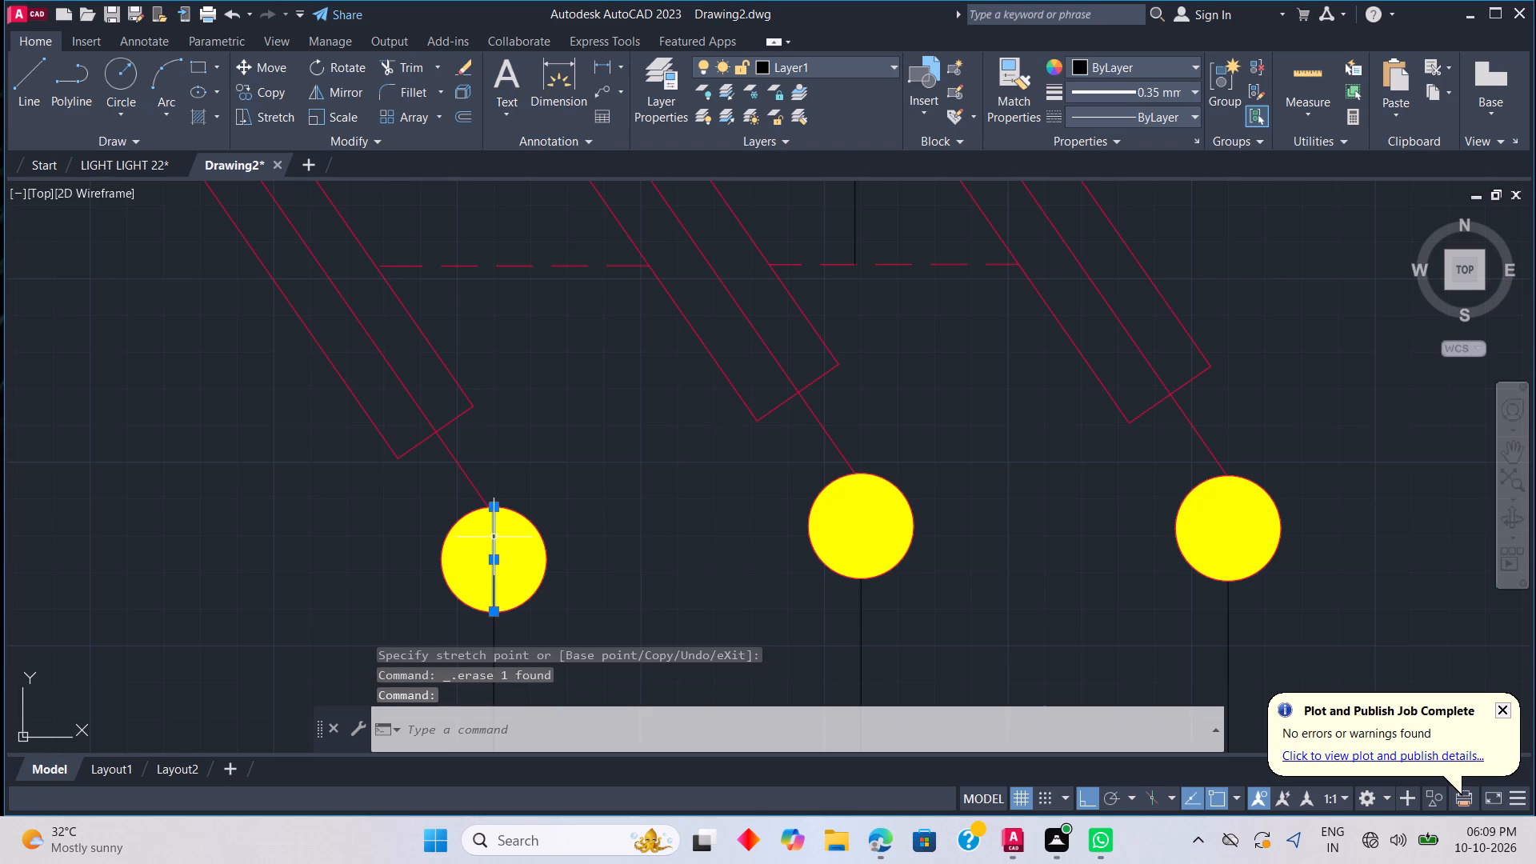
key("Delete")
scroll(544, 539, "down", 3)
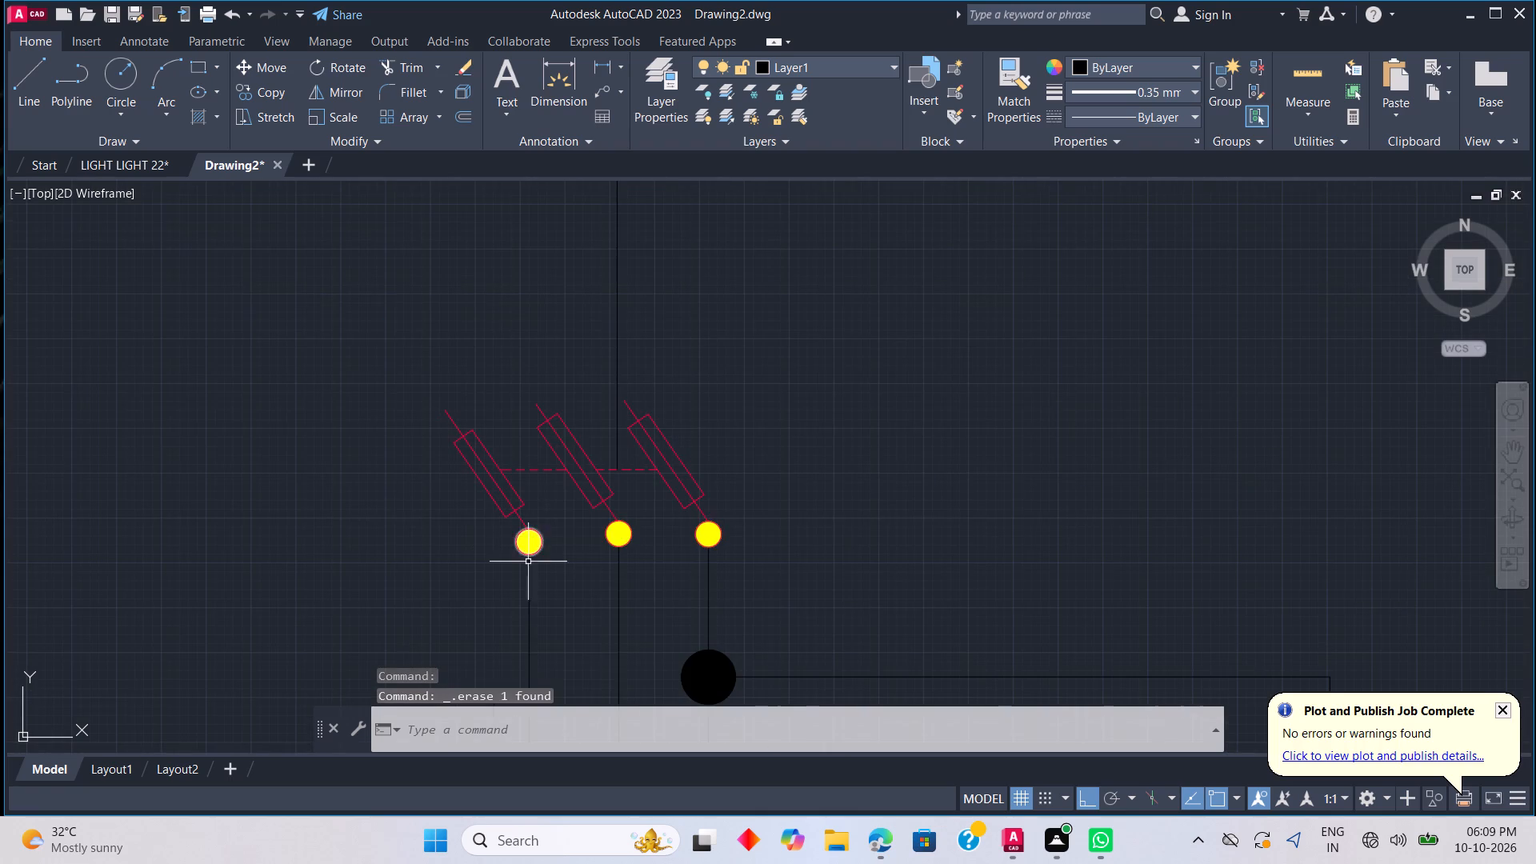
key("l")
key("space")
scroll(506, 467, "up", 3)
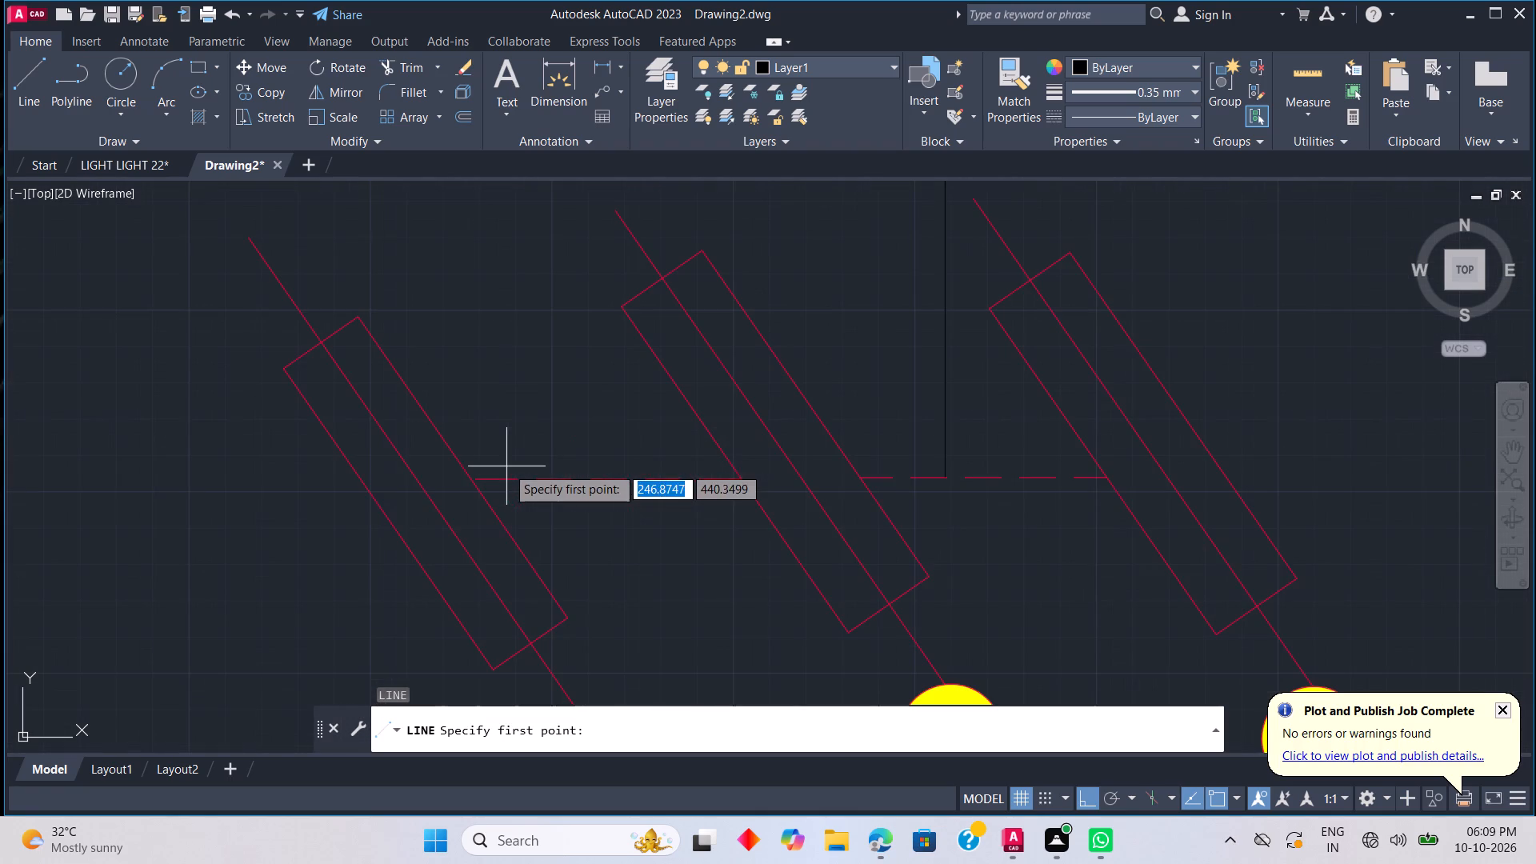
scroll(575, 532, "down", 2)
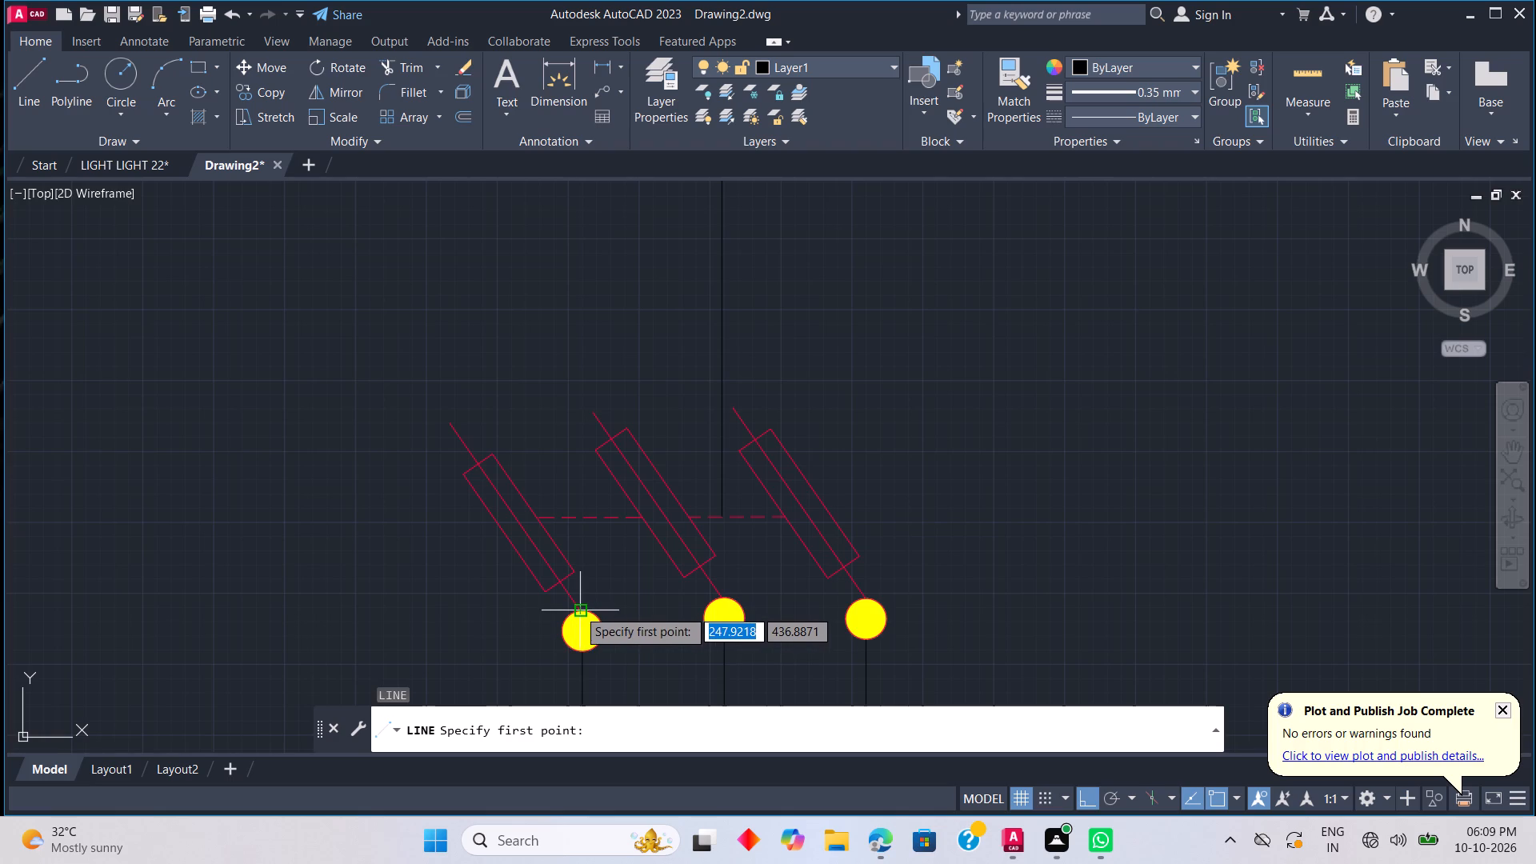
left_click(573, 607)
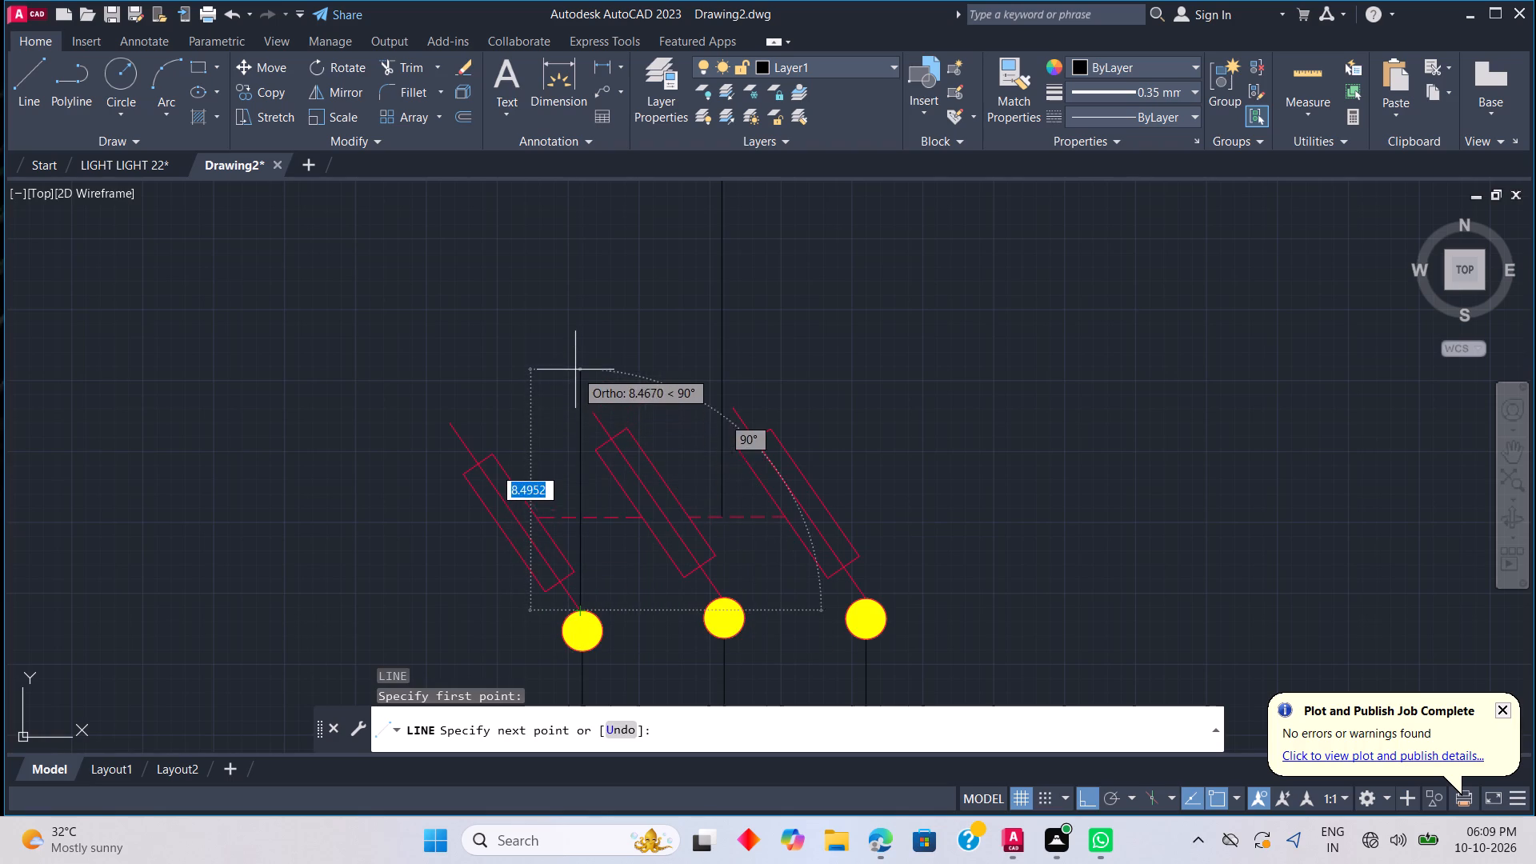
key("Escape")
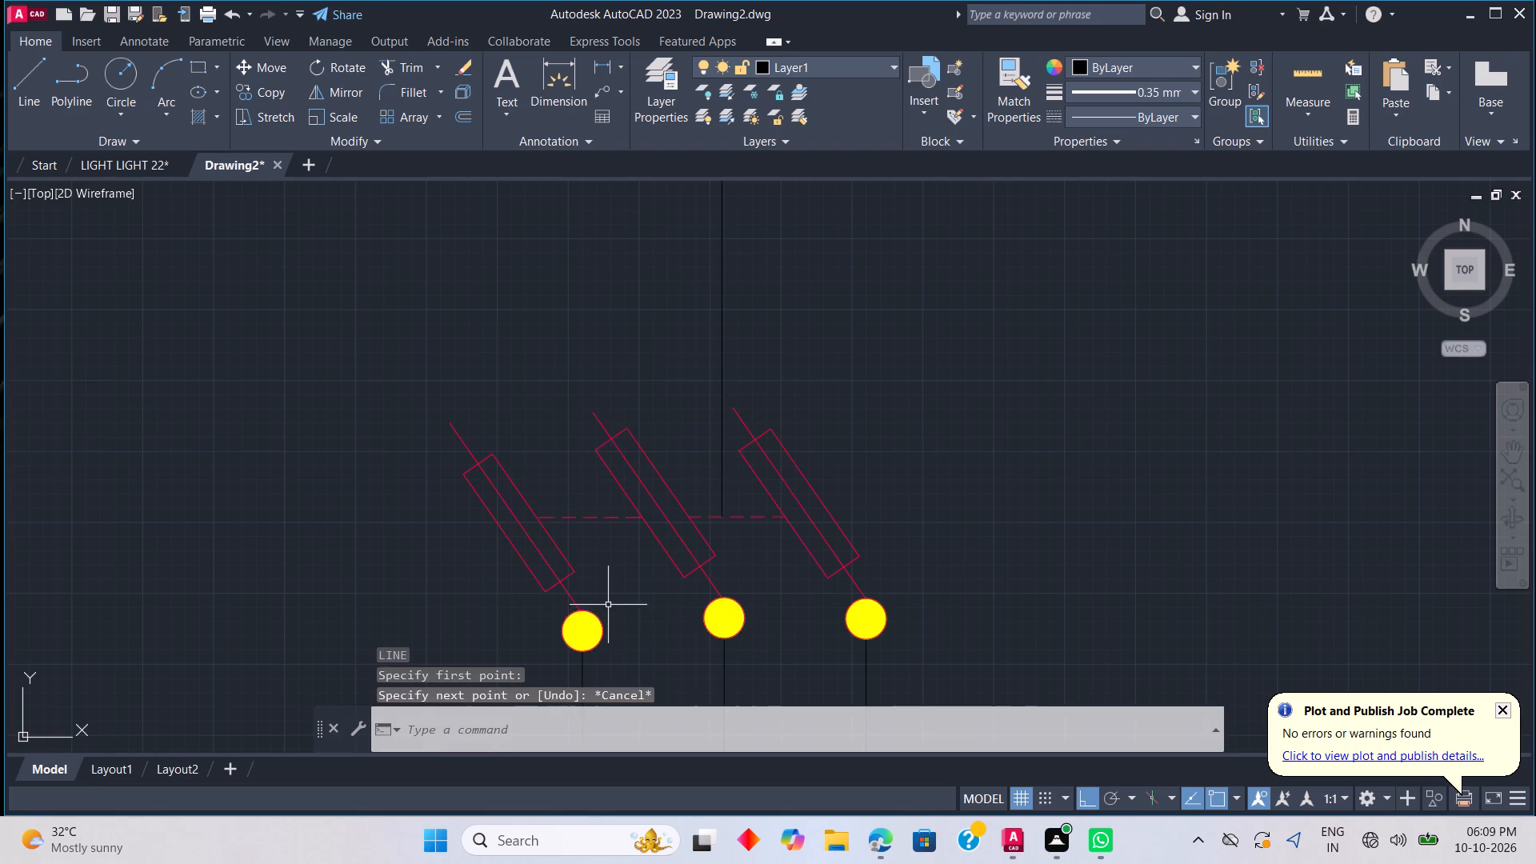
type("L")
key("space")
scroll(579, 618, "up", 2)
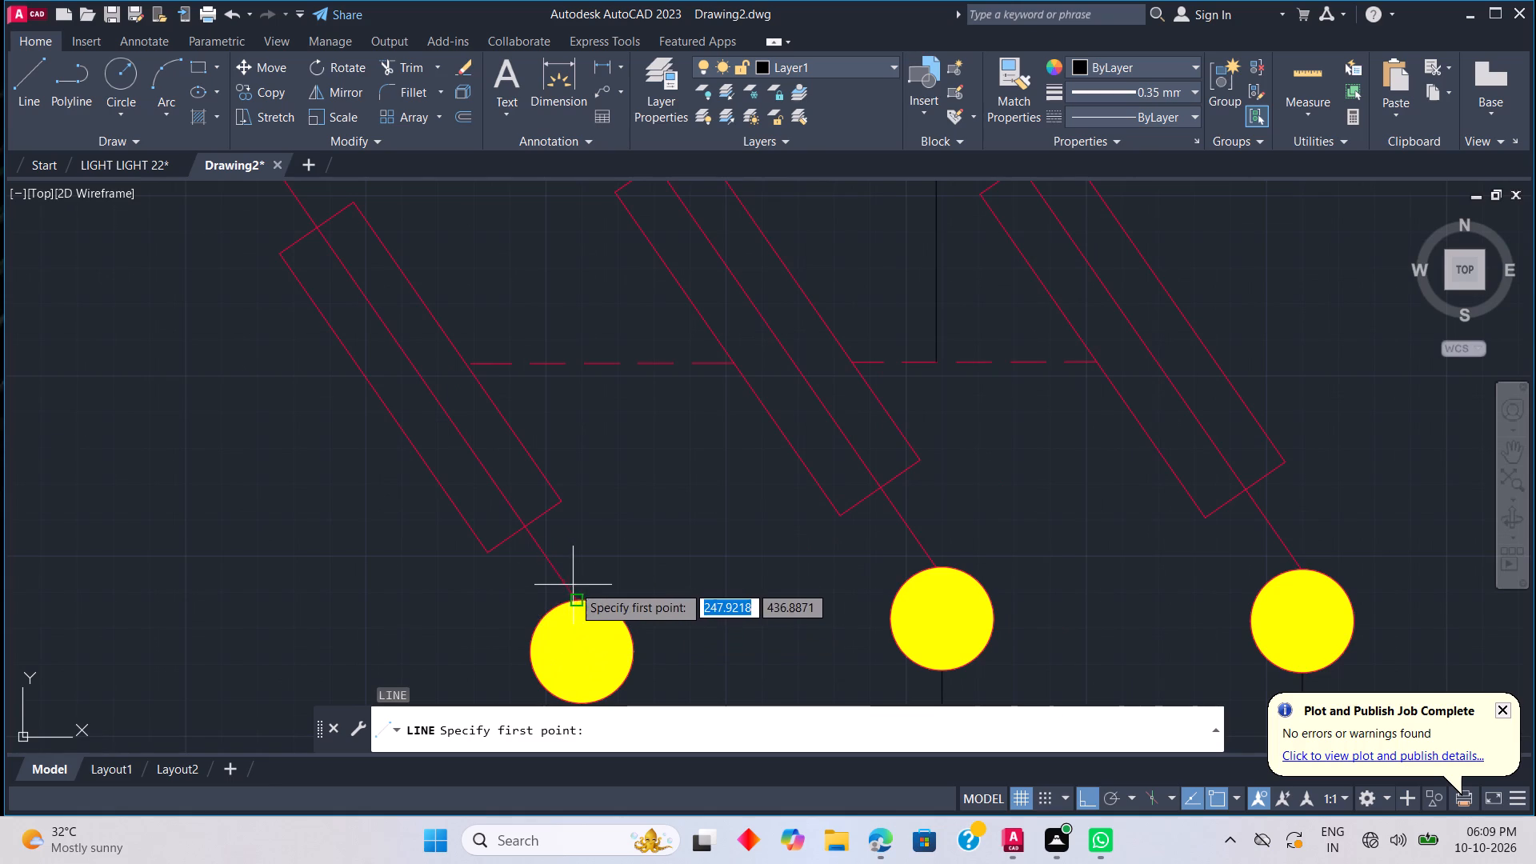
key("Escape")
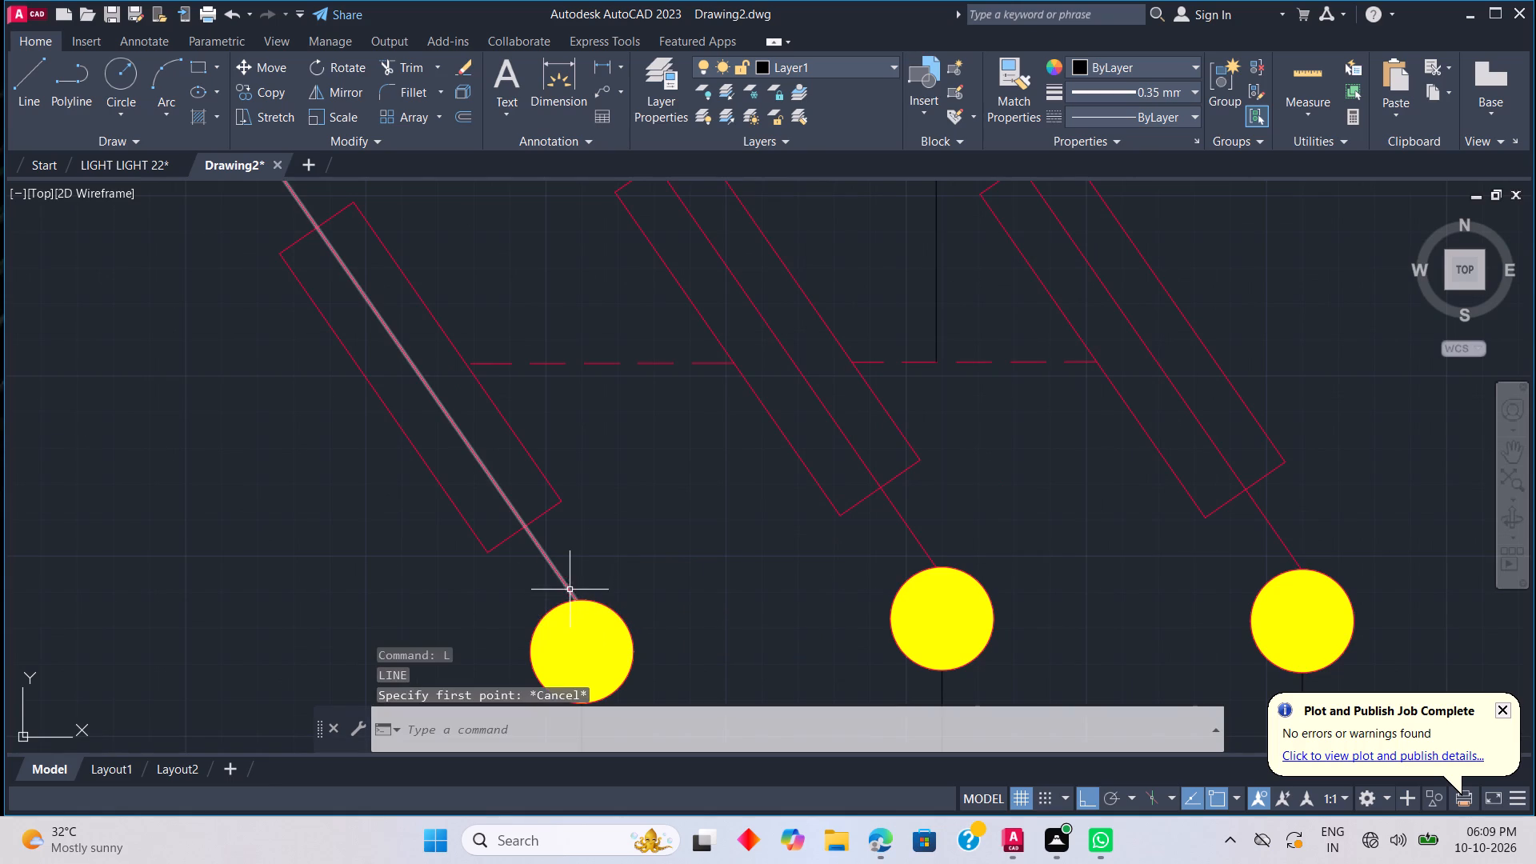
Move the first fuse symbol and its lead about 0.23 horizontally left, using the lead's lower end as base point.
left_click_drag(604, 576, 538, 563)
left_click(458, 522)
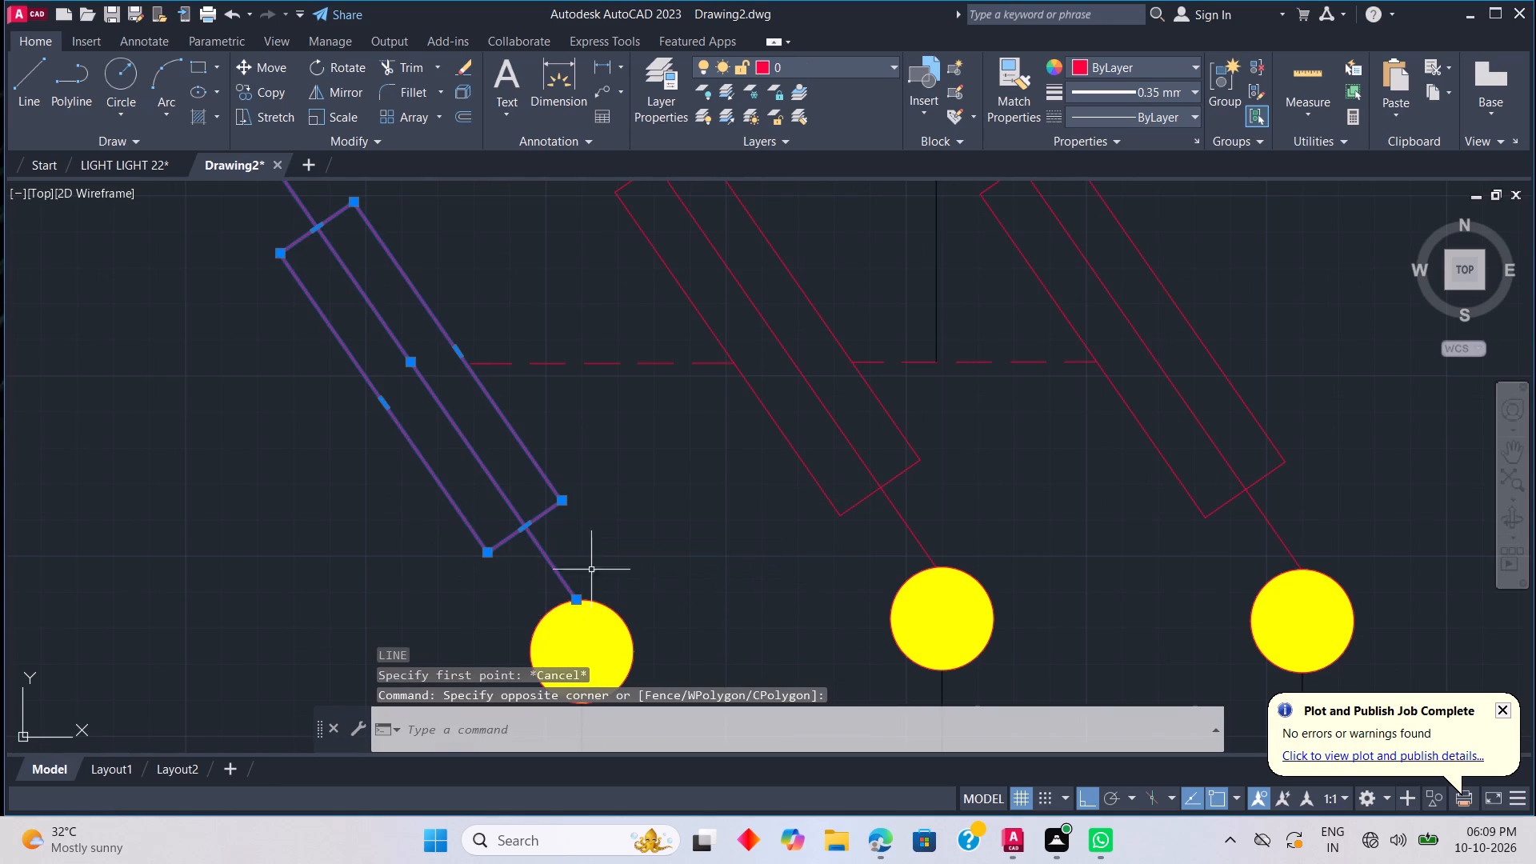
left_click(576, 598)
left_click(562, 600)
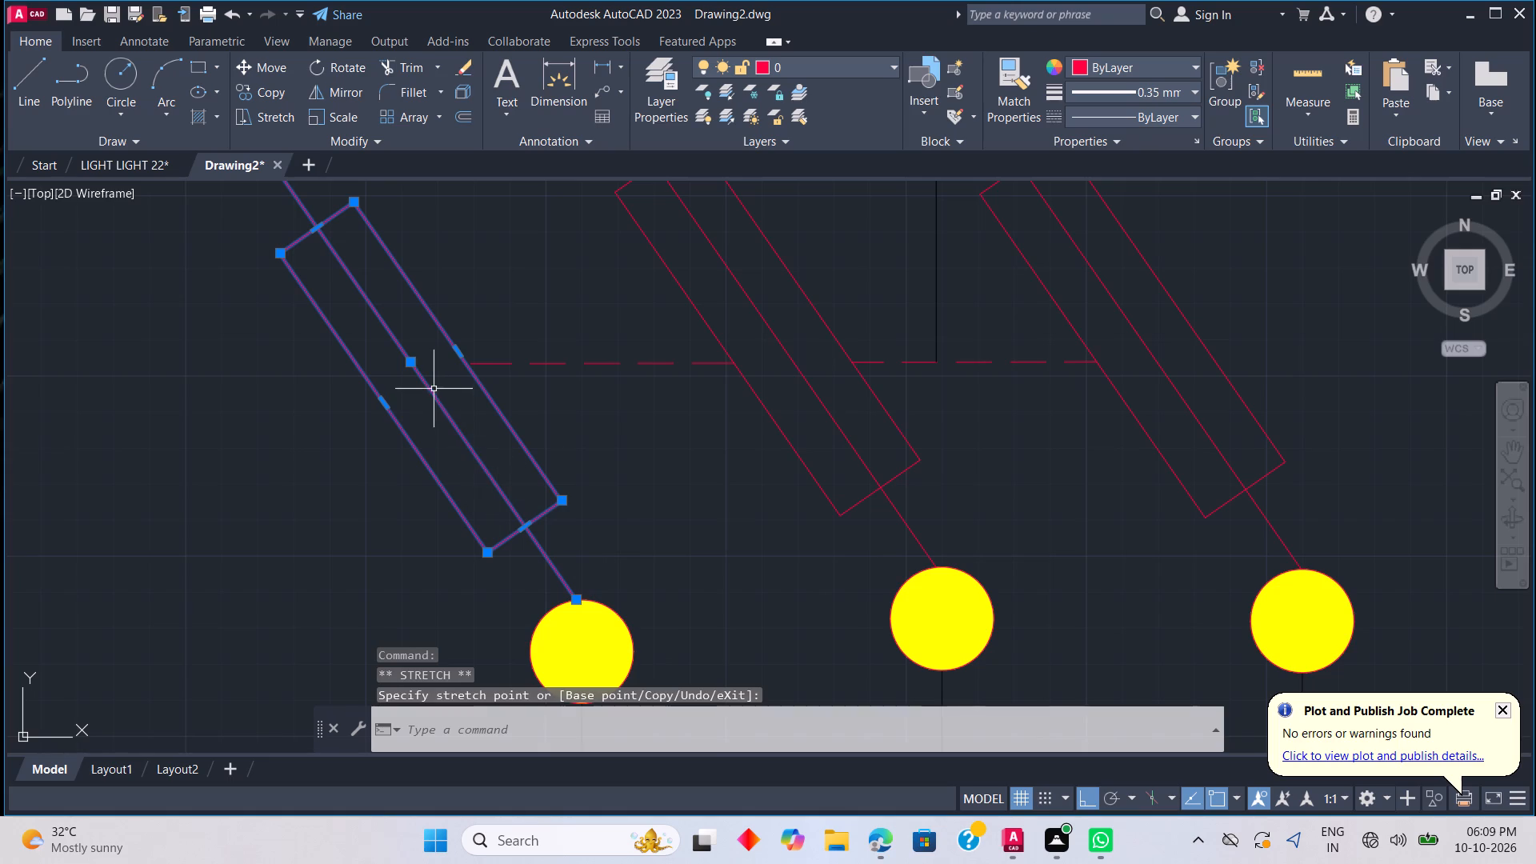
left_click(410, 365)
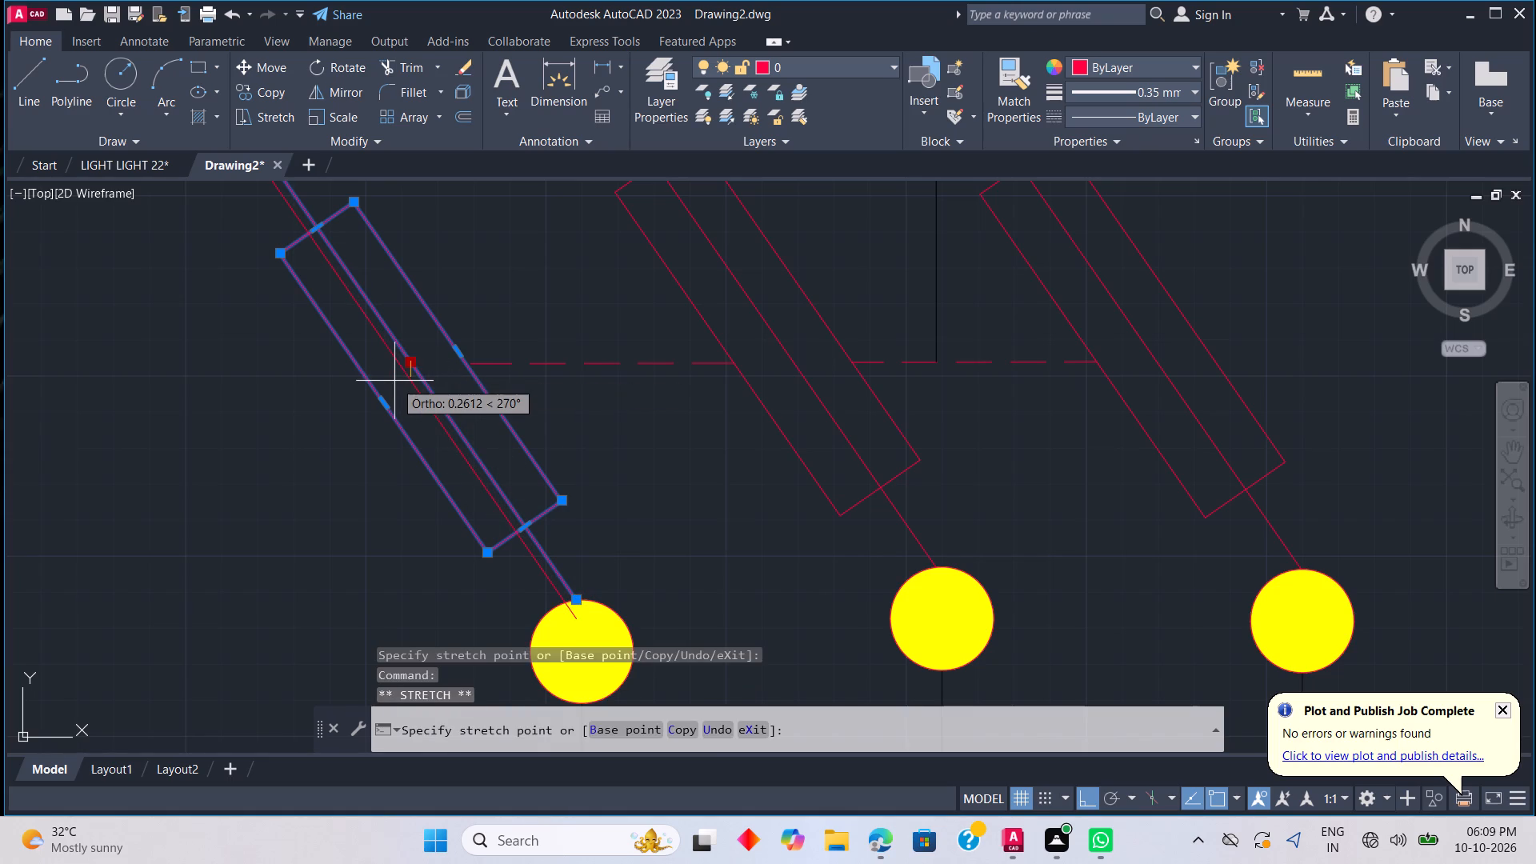
key("Escape")
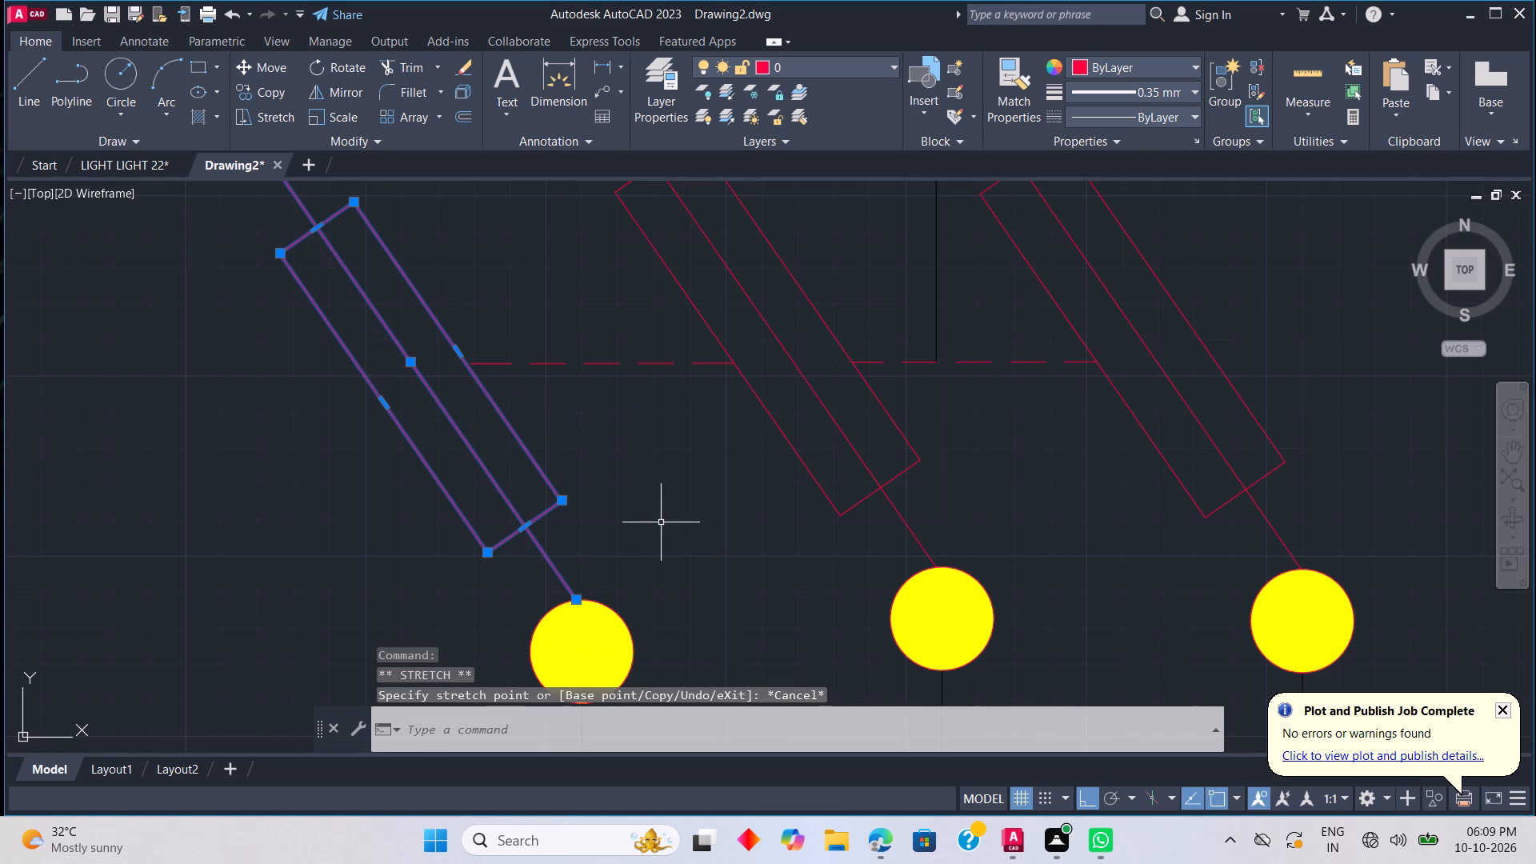
right_click(662, 519)
left_click(737, 186)
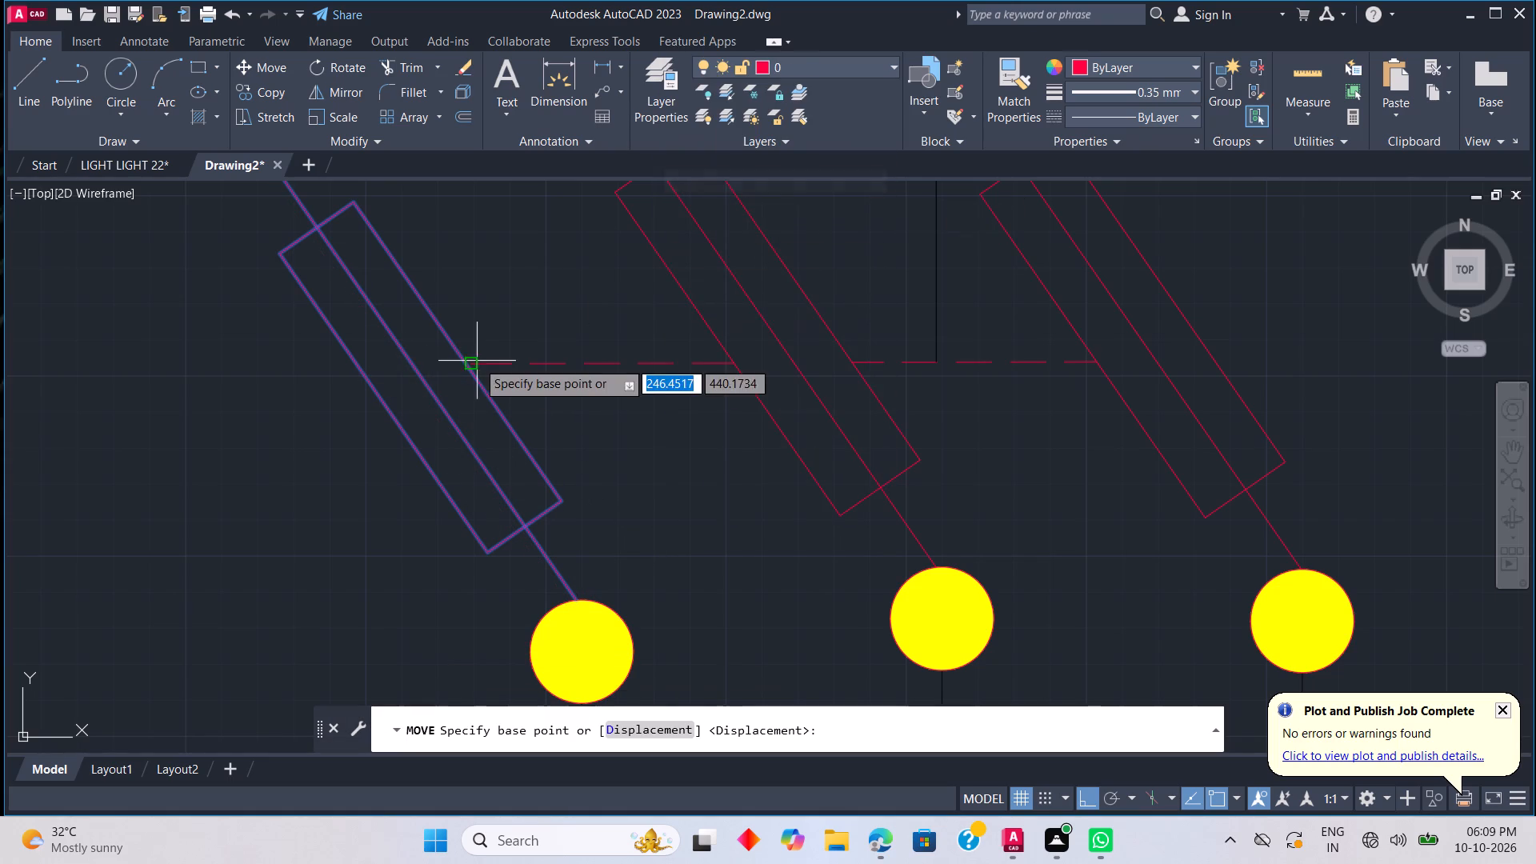
left_click(575, 601)
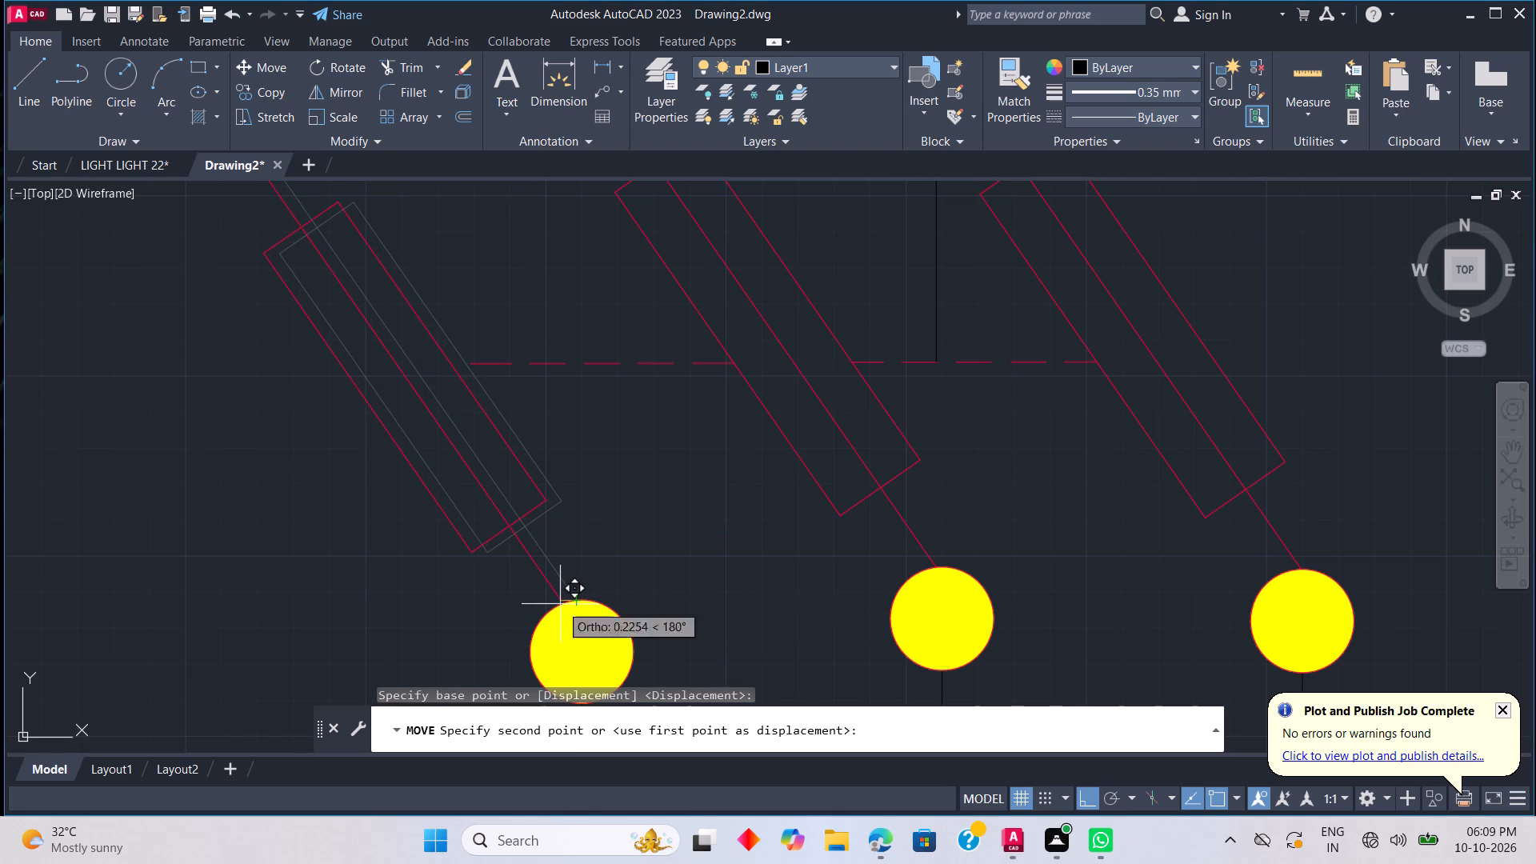
left_click(560, 604)
Move the second fuse symbol and its lead about 0.16 horizontally right, using the lead's lower end as base point.
left_click(990, 554)
left_click(794, 477)
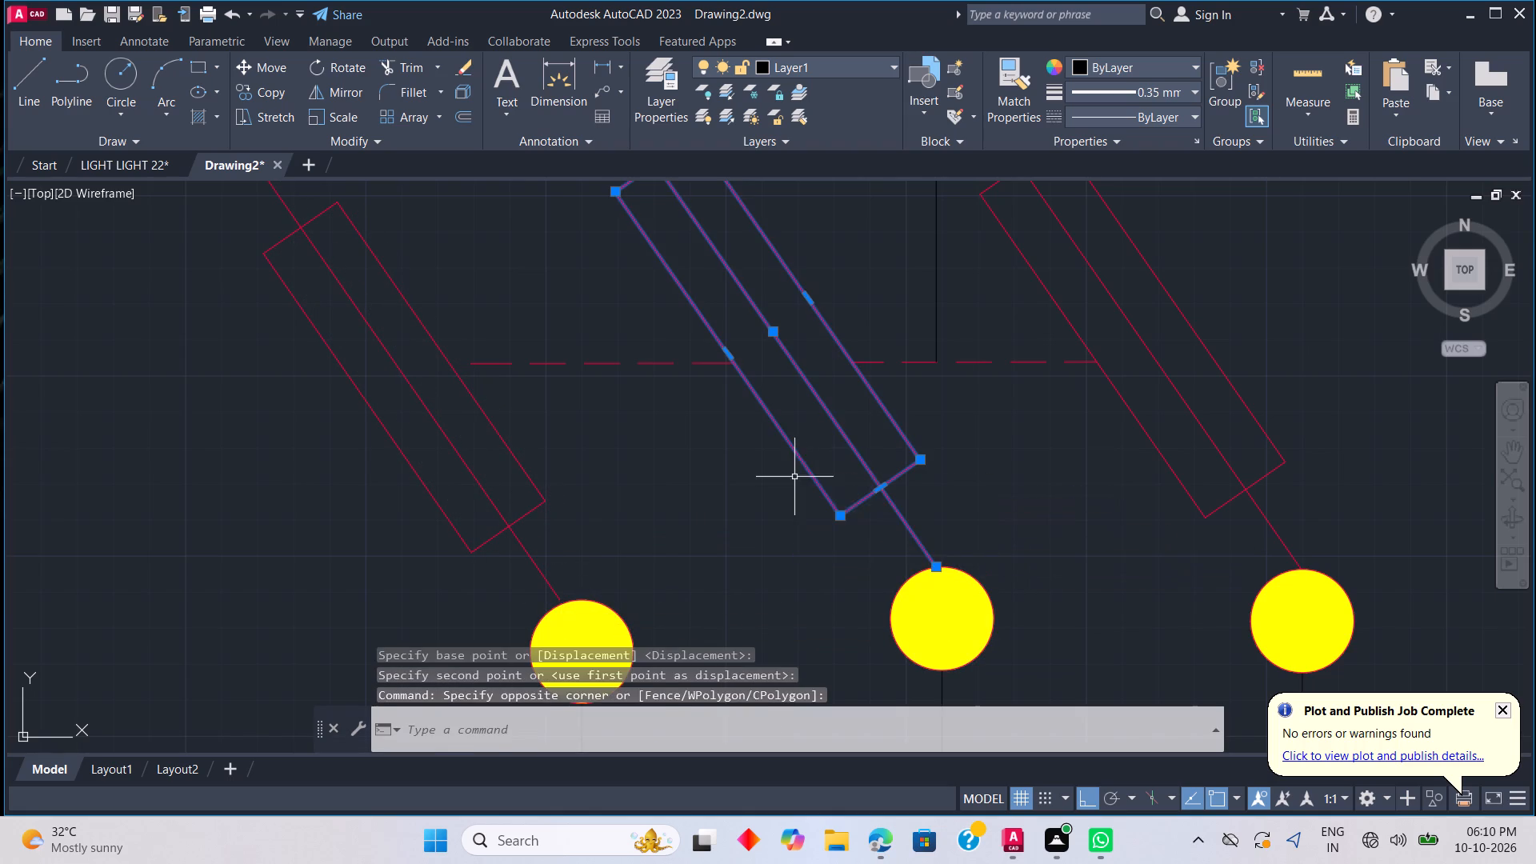
right_click(989, 527)
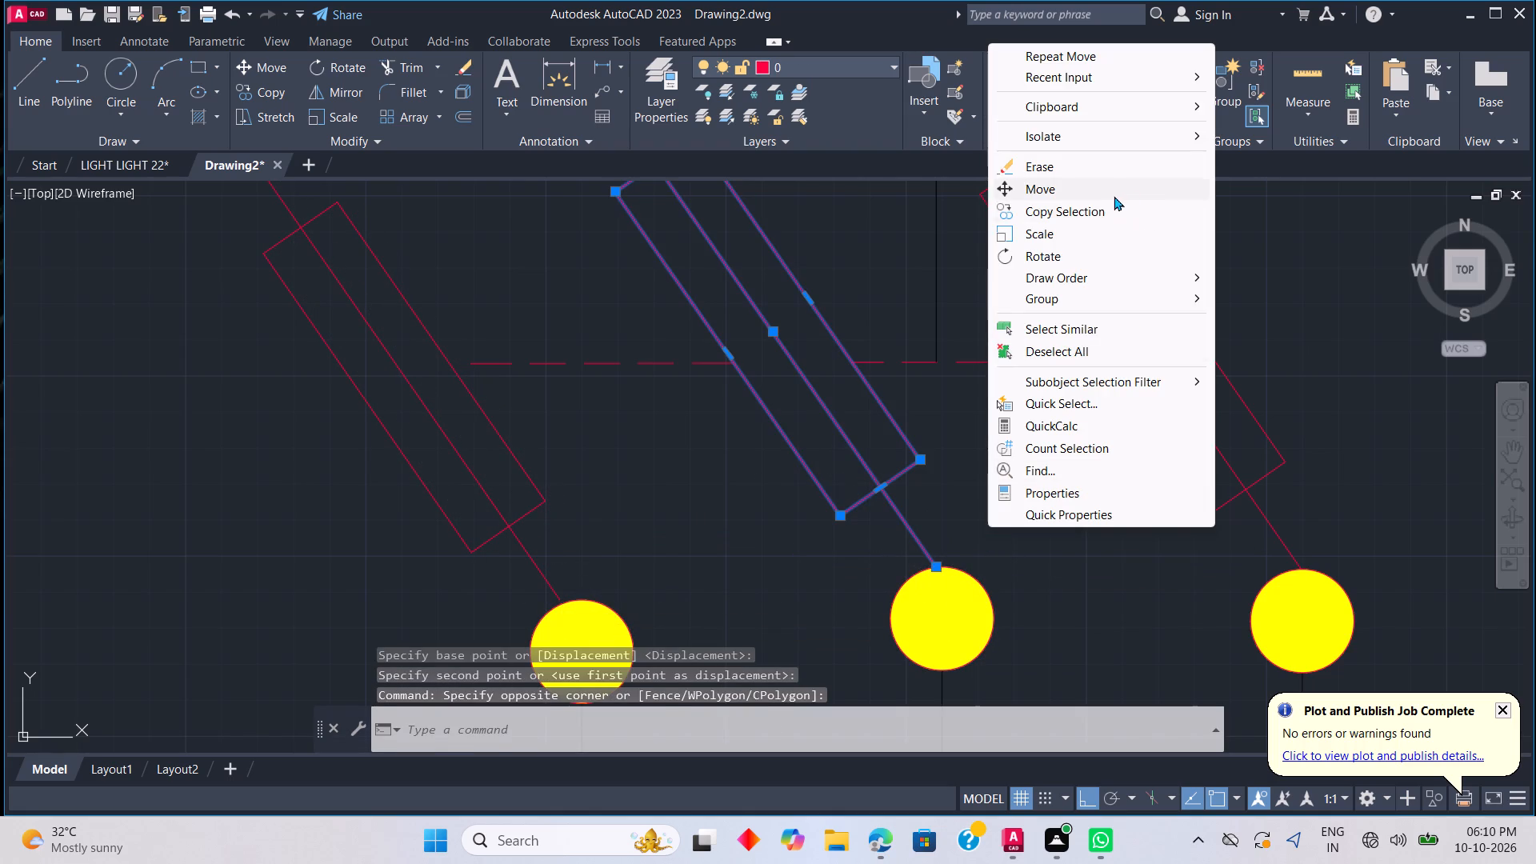
left_click(1103, 194)
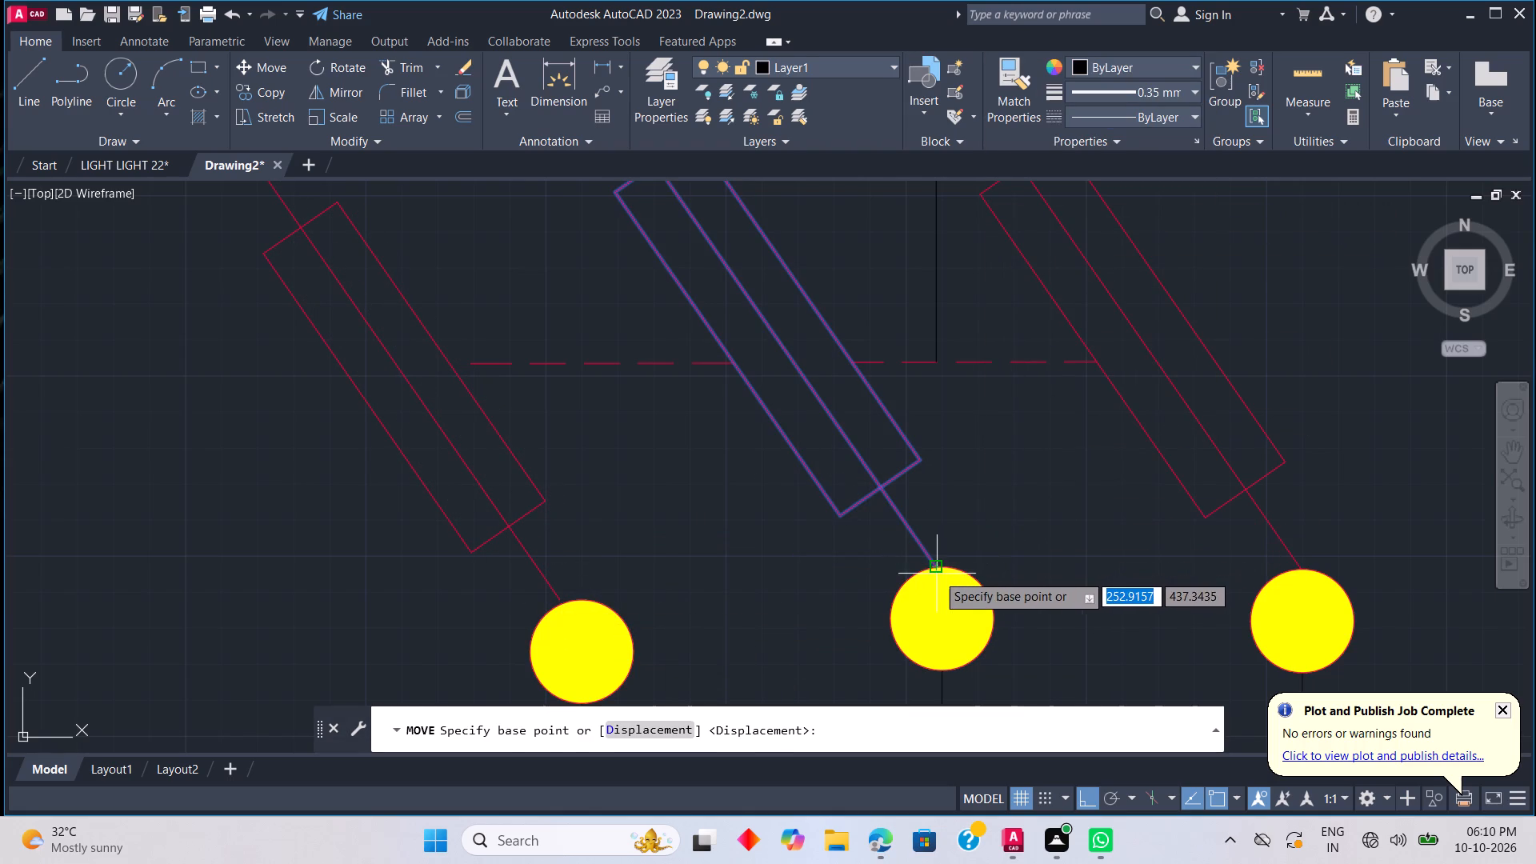
left_click(937, 574)
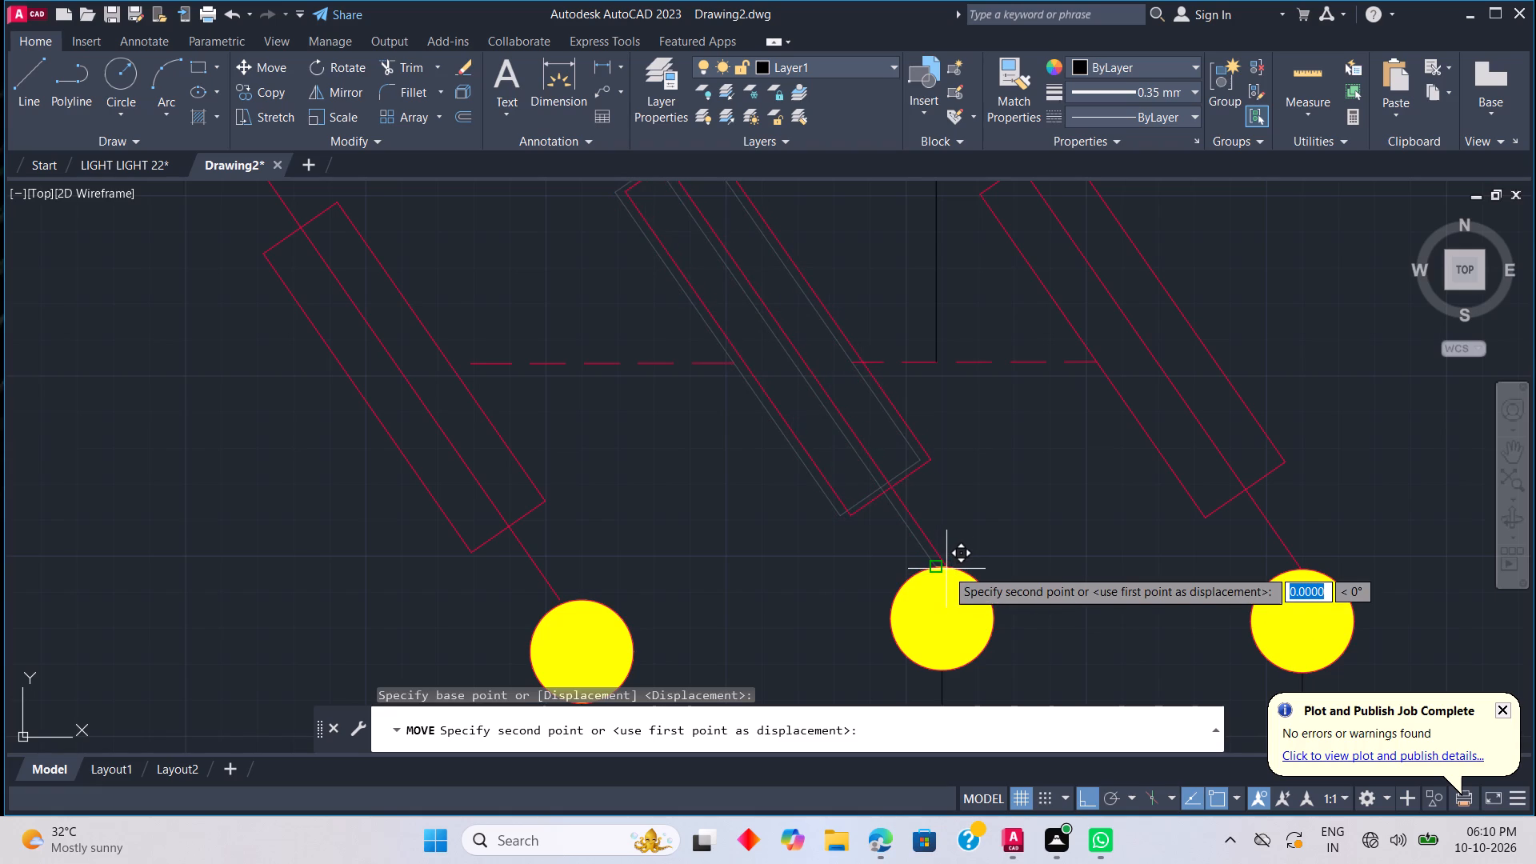
scroll(950, 568, "up", 2)
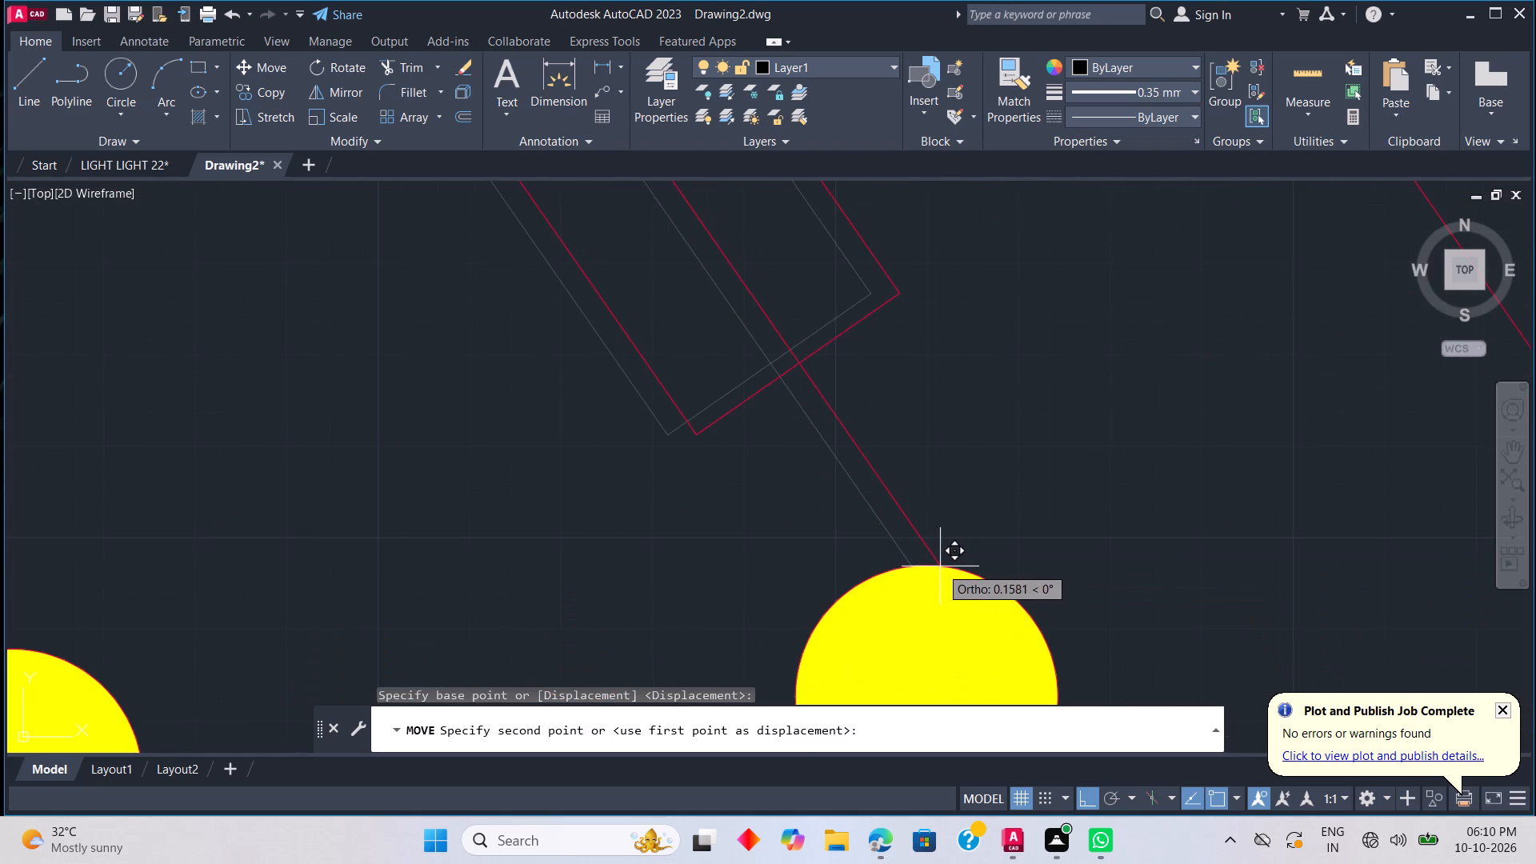
left_click(940, 566)
Move the third fuse symbol and its lead slightly right along the horizontal, using the lead's lower end as base point.
scroll(1012, 523, "down", 3)
scroll(1125, 542, "down", 1)
scroll(1191, 542, "up", 1)
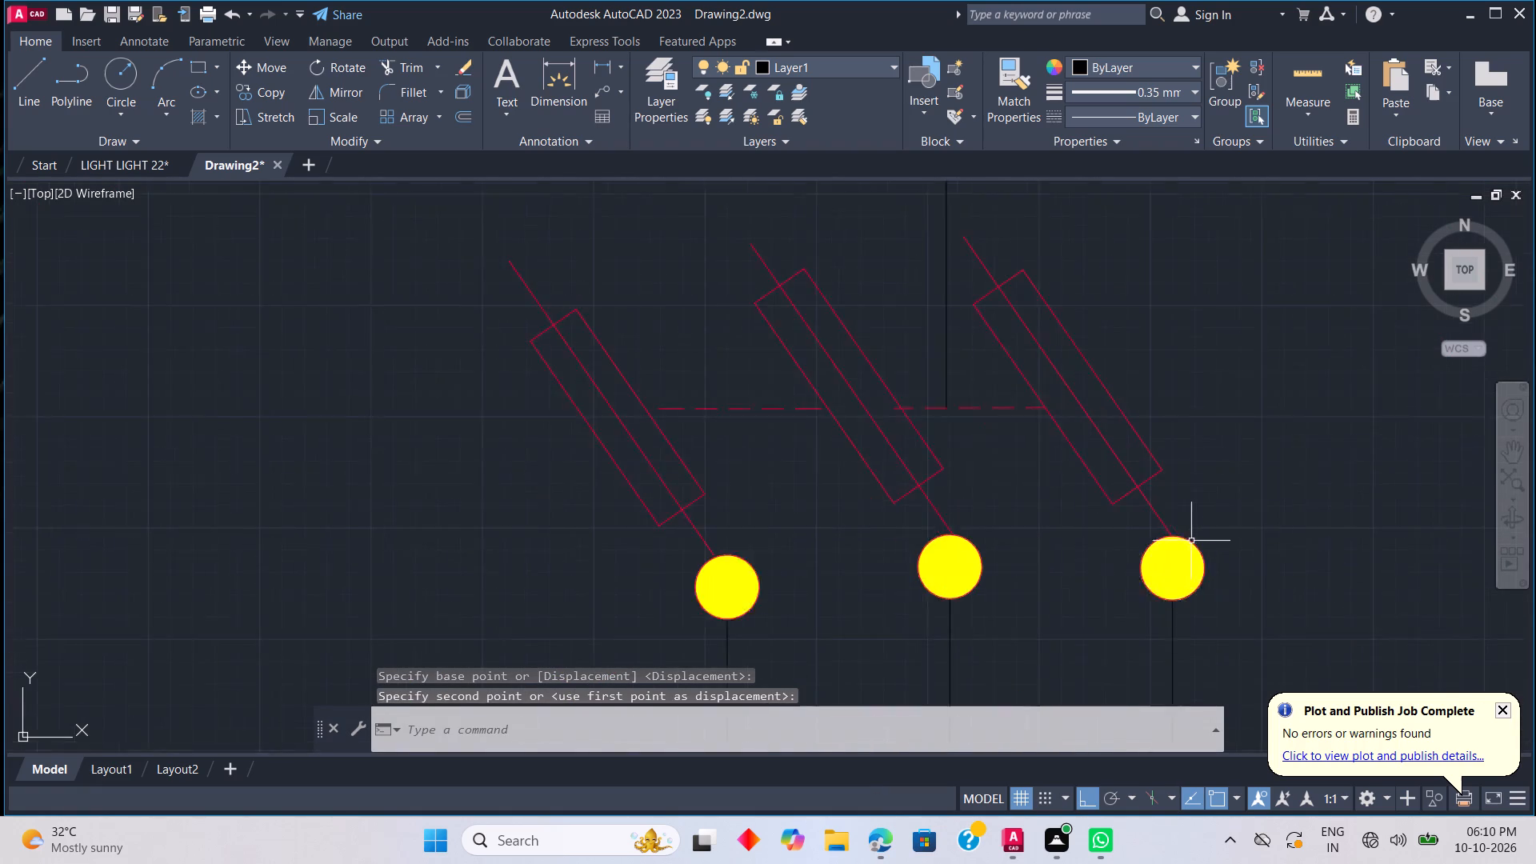
scroll(1191, 541, "up", 1)
left_click_drag(1222, 486, 1198, 486)
left_click(1055, 467)
right_click(1160, 495)
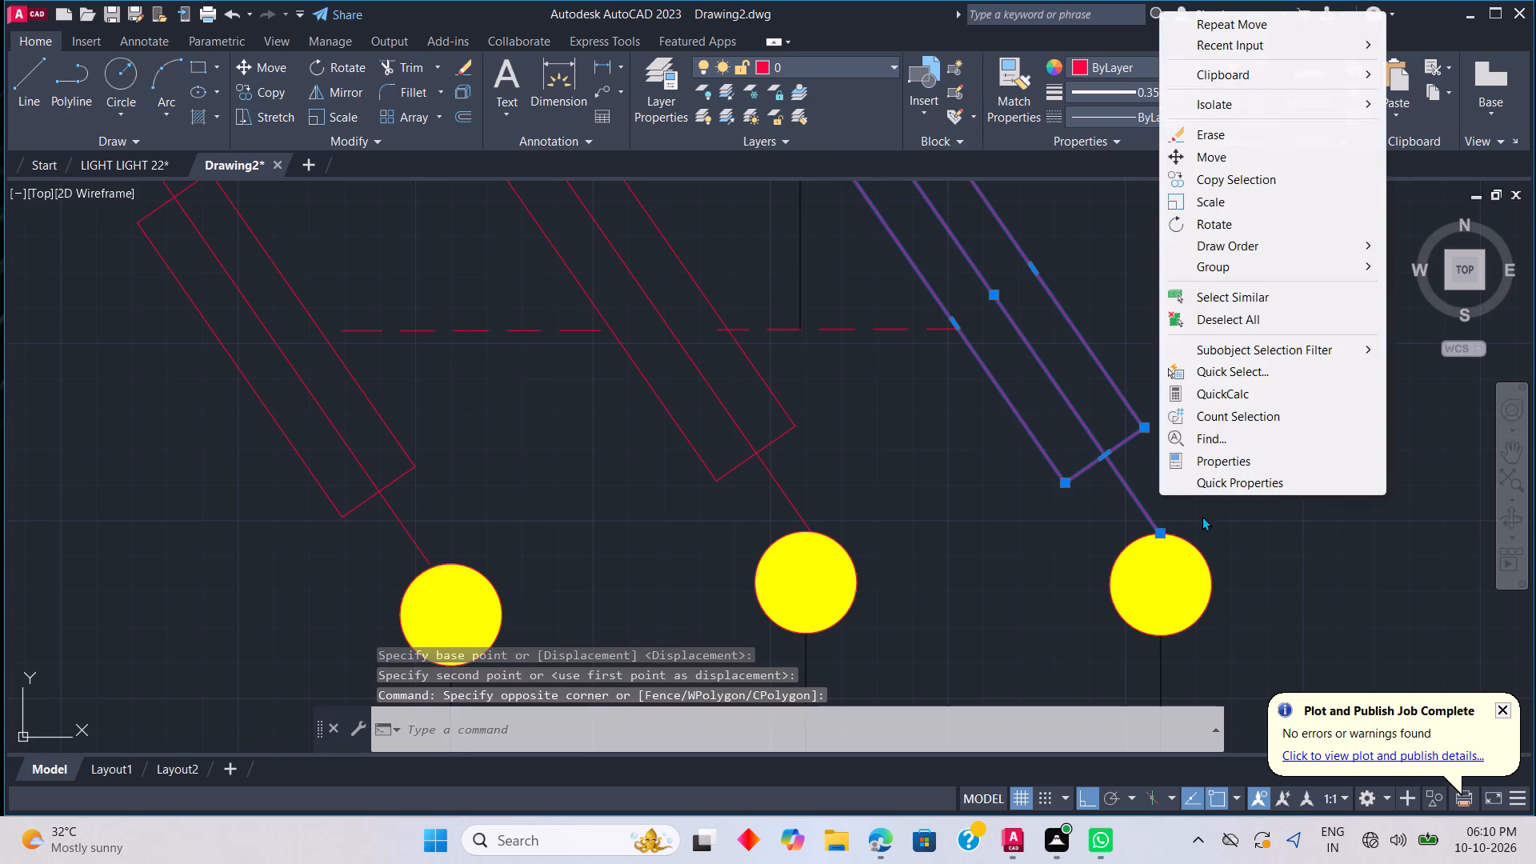
left_click(1238, 158)
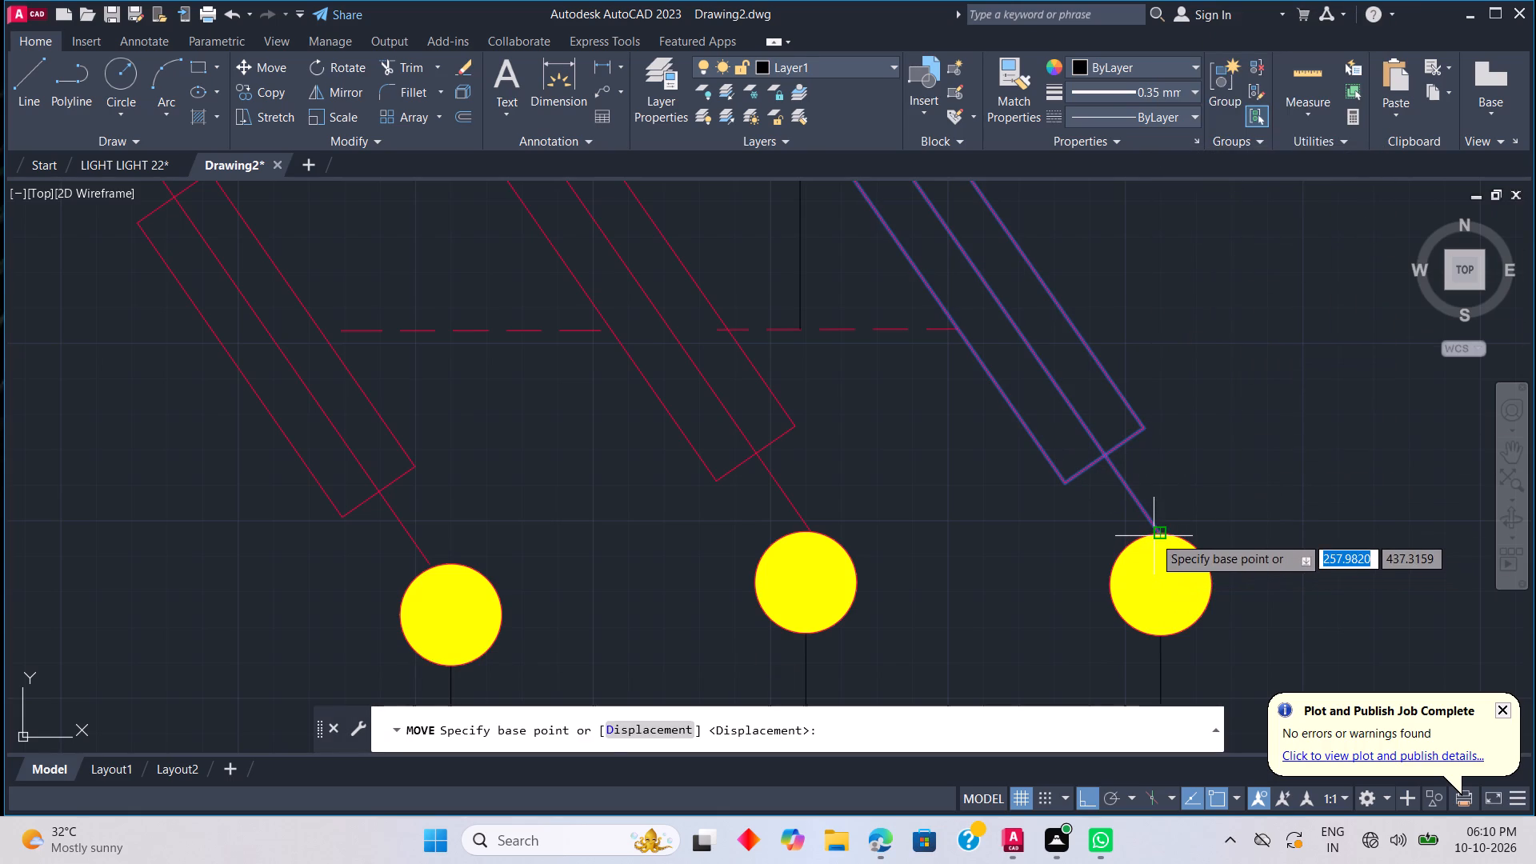
left_click(1155, 534)
scroll(1173, 552, "up", 3)
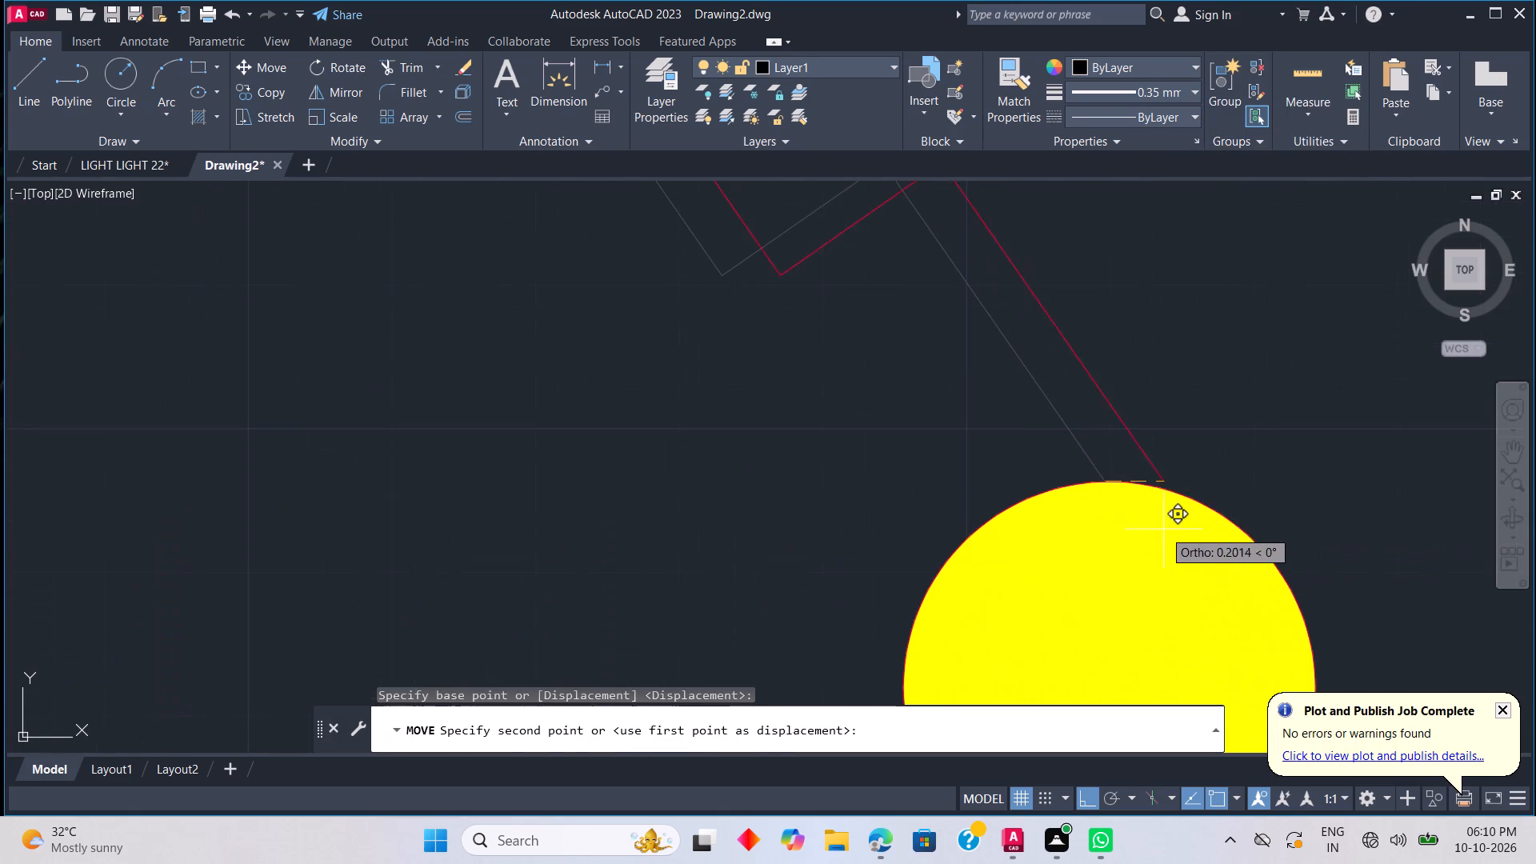
left_click(1137, 499)
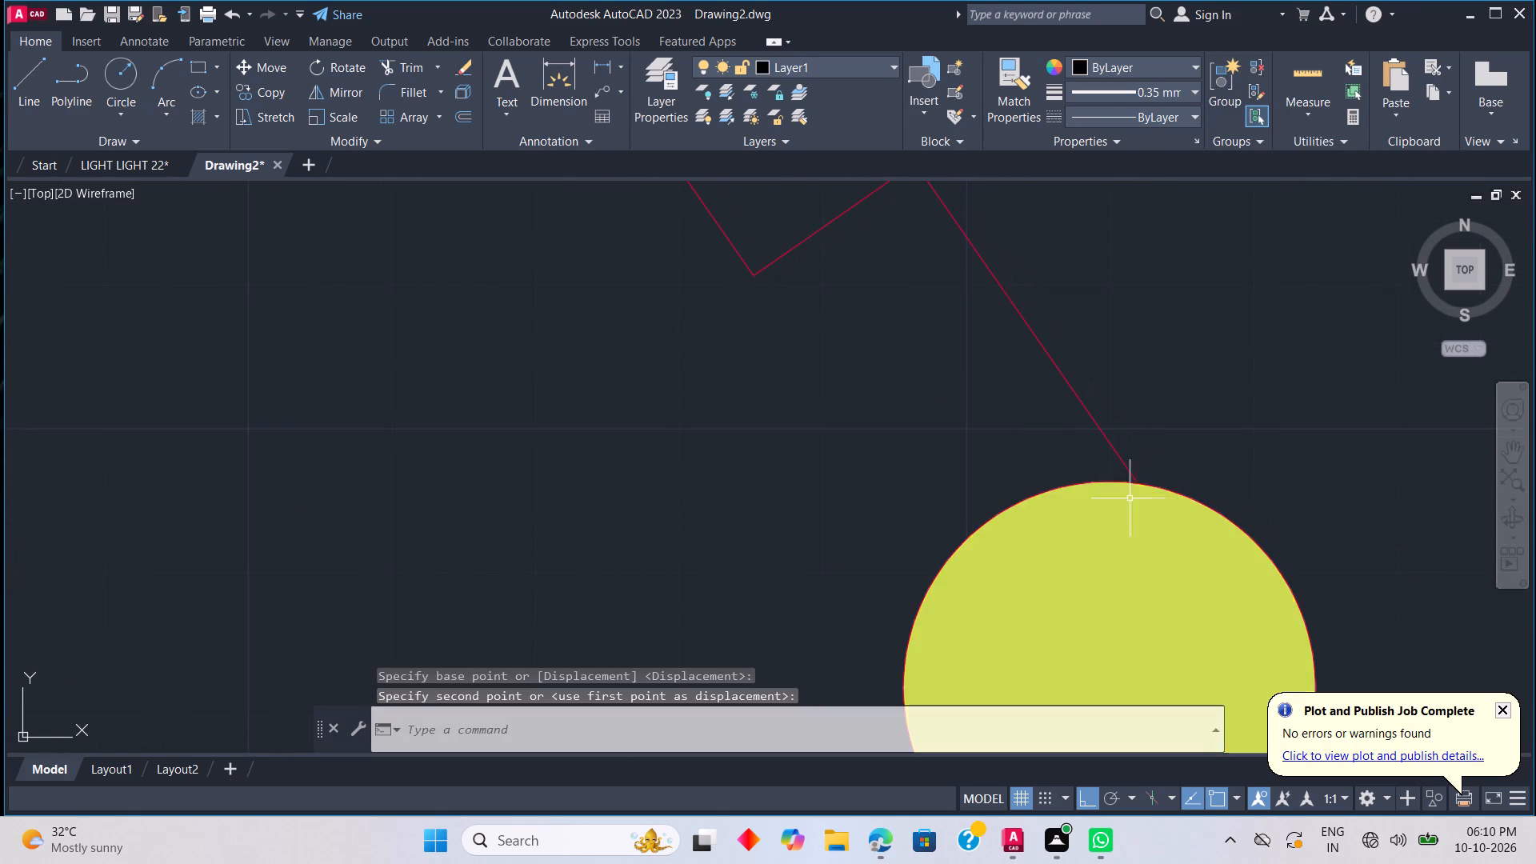
Extend the lower lead of the third fuse symbol at its yellow circle.
scroll(1107, 480, "down", 2)
scroll(1108, 476, "up", 1)
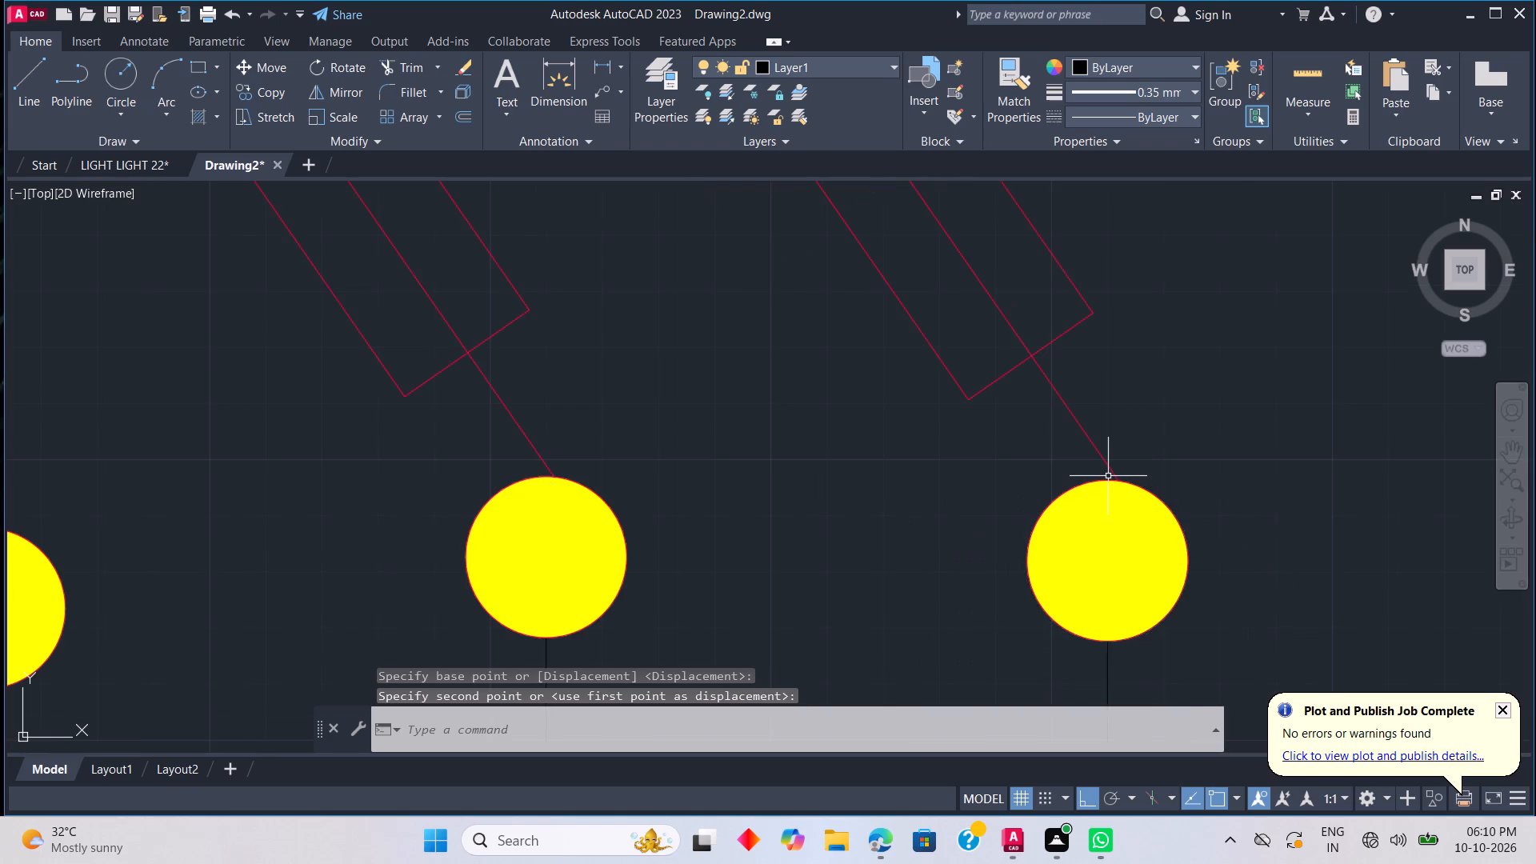
key("e")
key("alt+x")
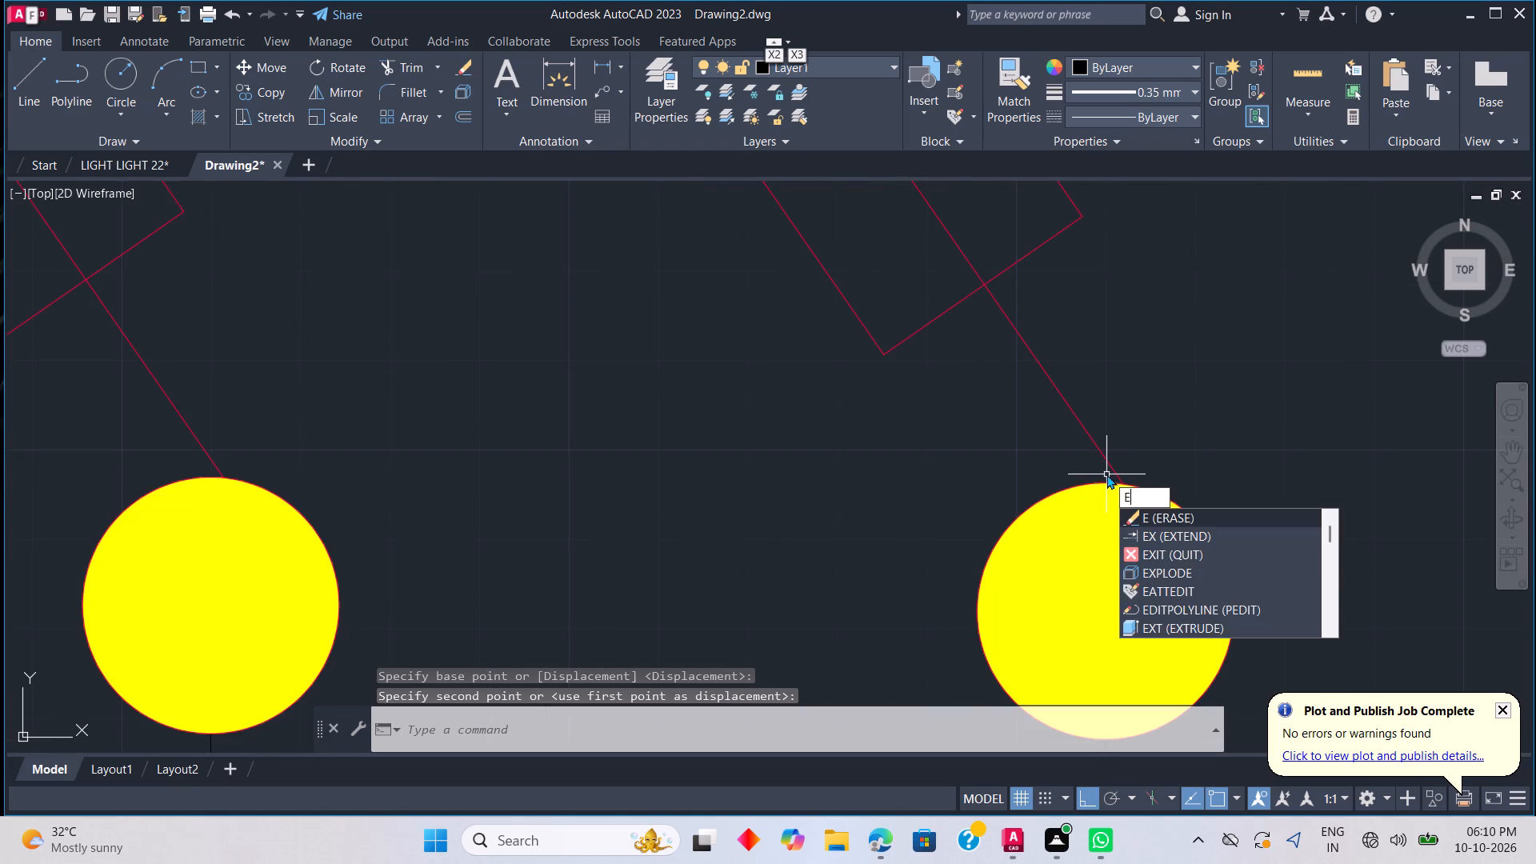
key("Escape")
key("Escape")
key("Escape")
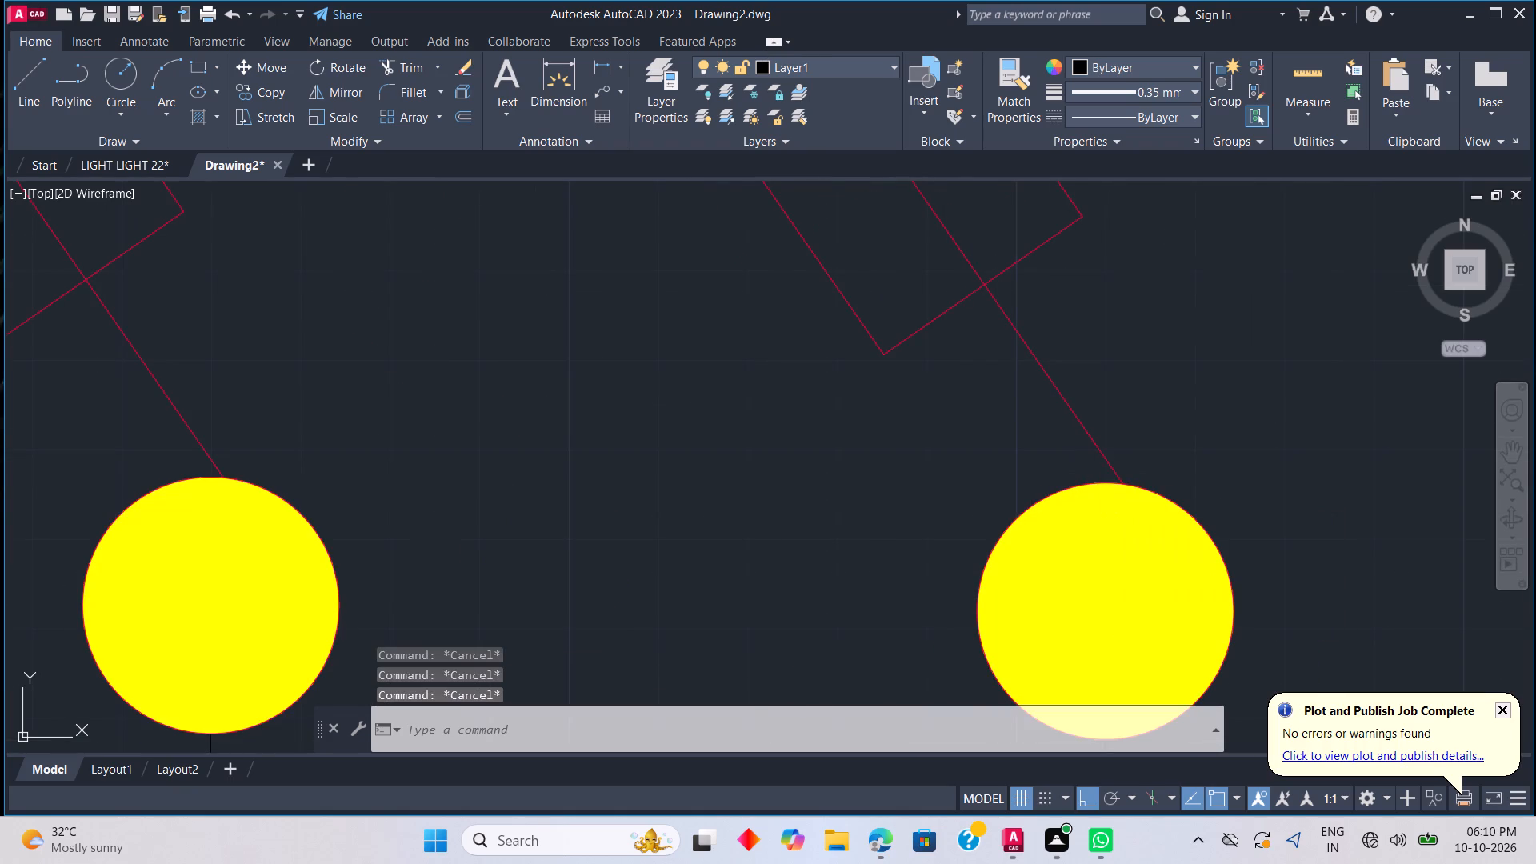
type("EX")
key("space")
left_click(1104, 459)
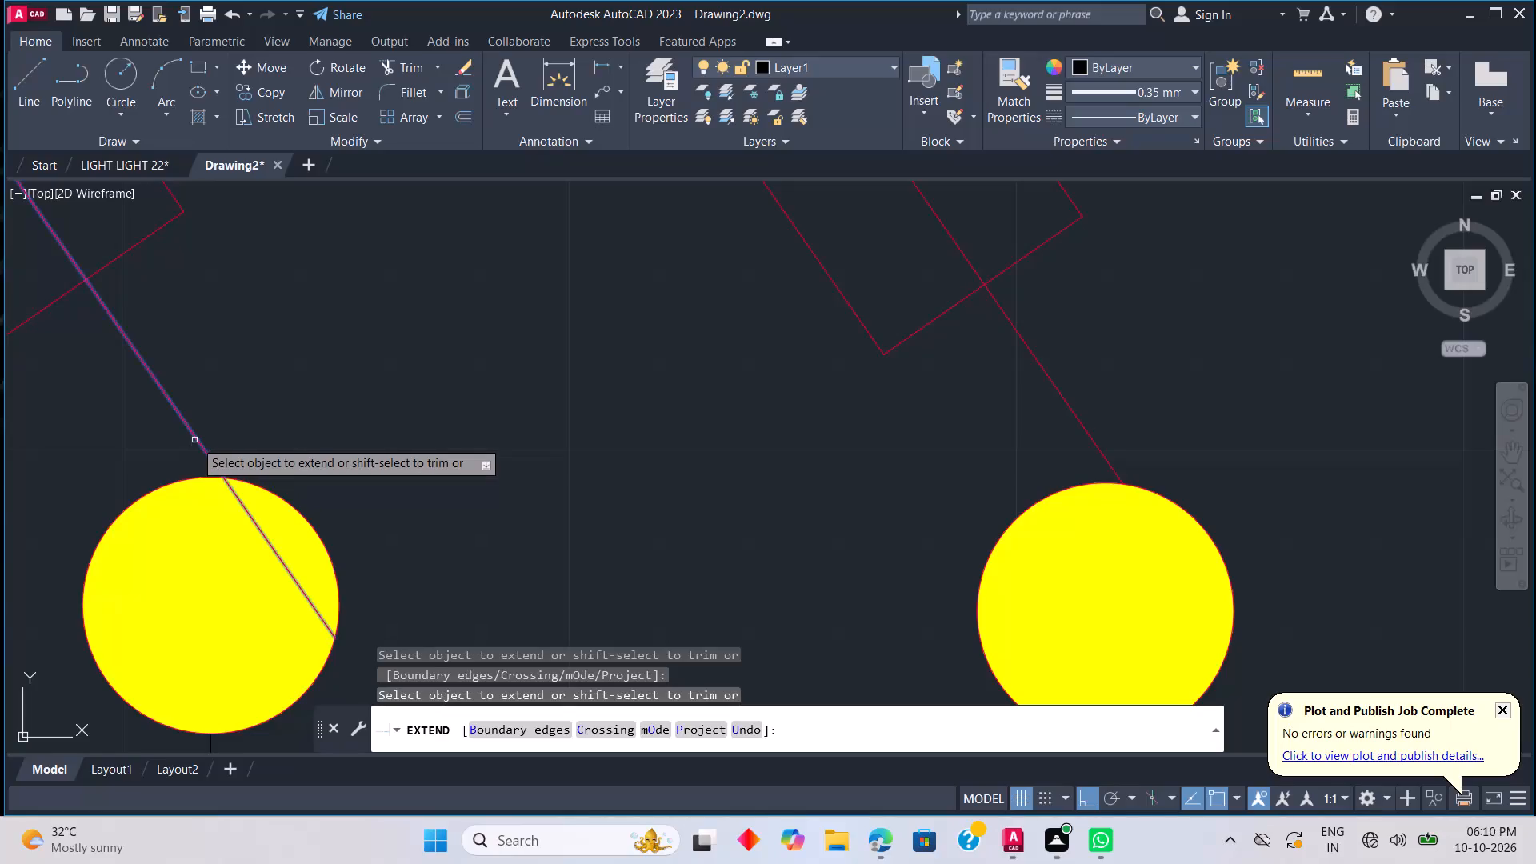
key("Escape")
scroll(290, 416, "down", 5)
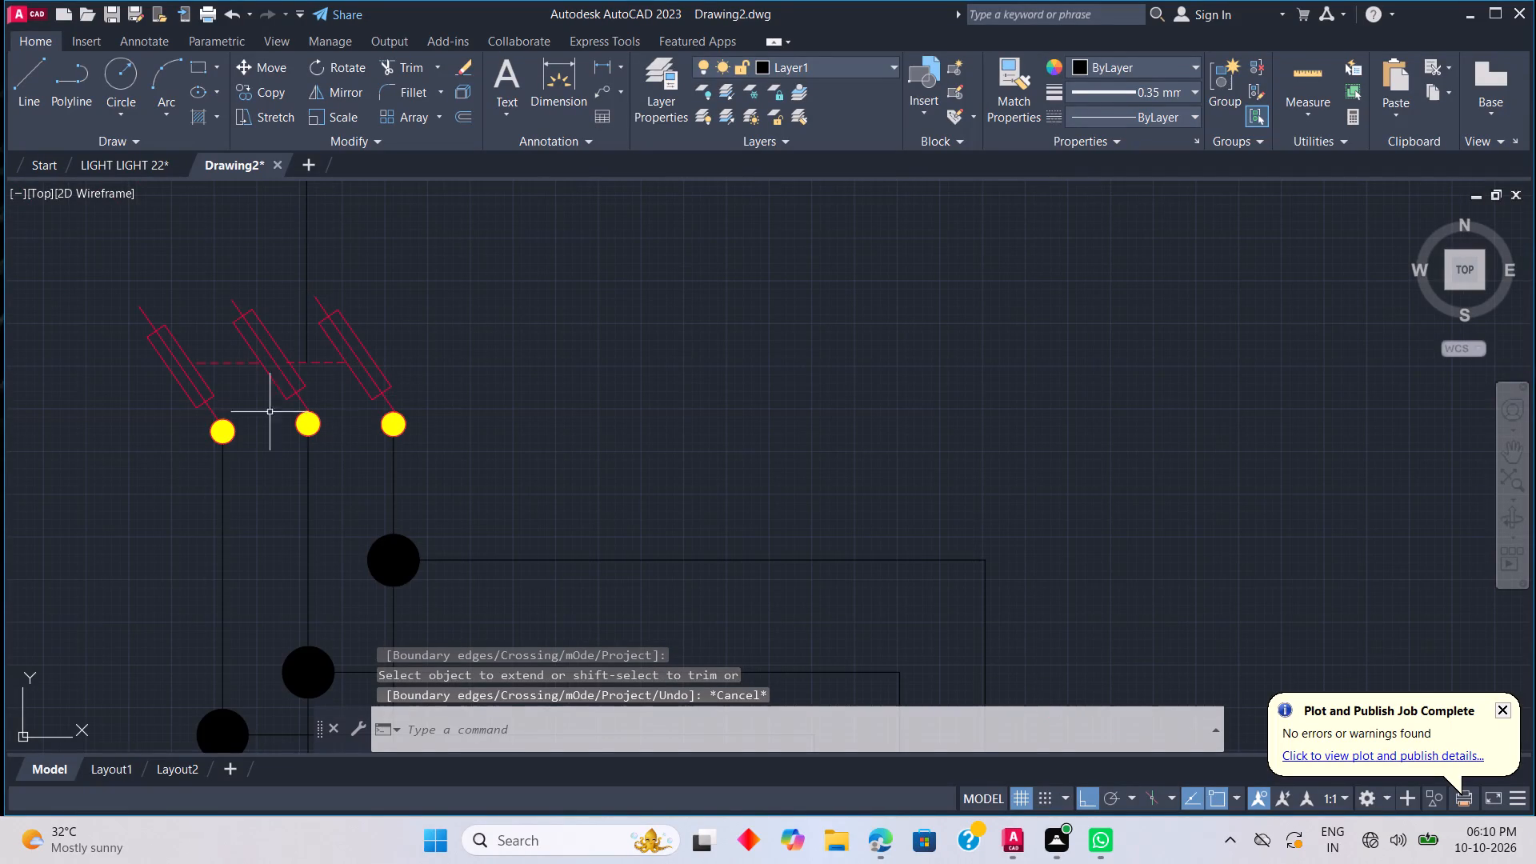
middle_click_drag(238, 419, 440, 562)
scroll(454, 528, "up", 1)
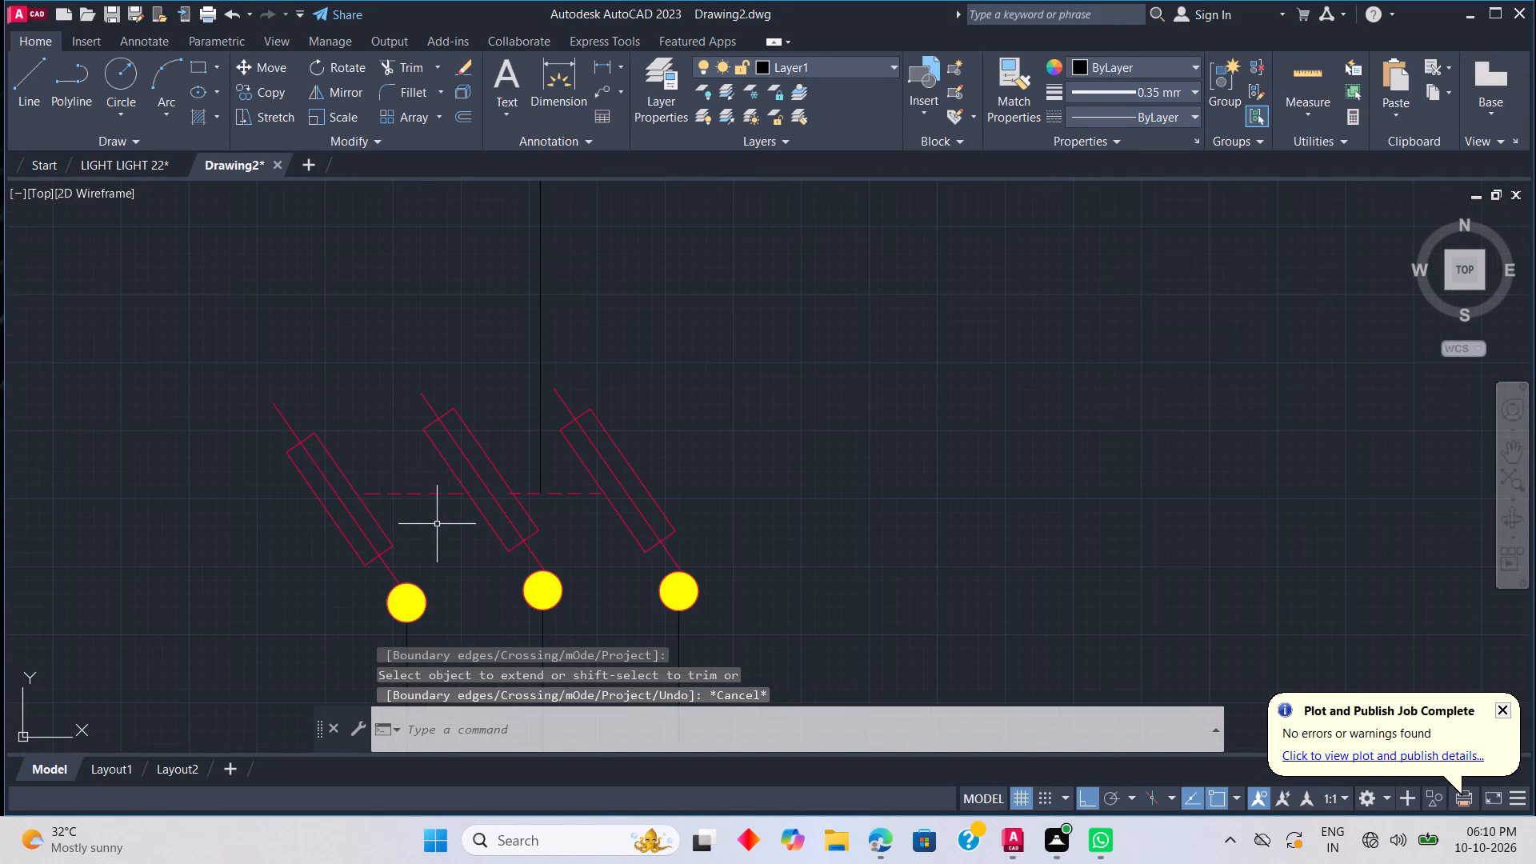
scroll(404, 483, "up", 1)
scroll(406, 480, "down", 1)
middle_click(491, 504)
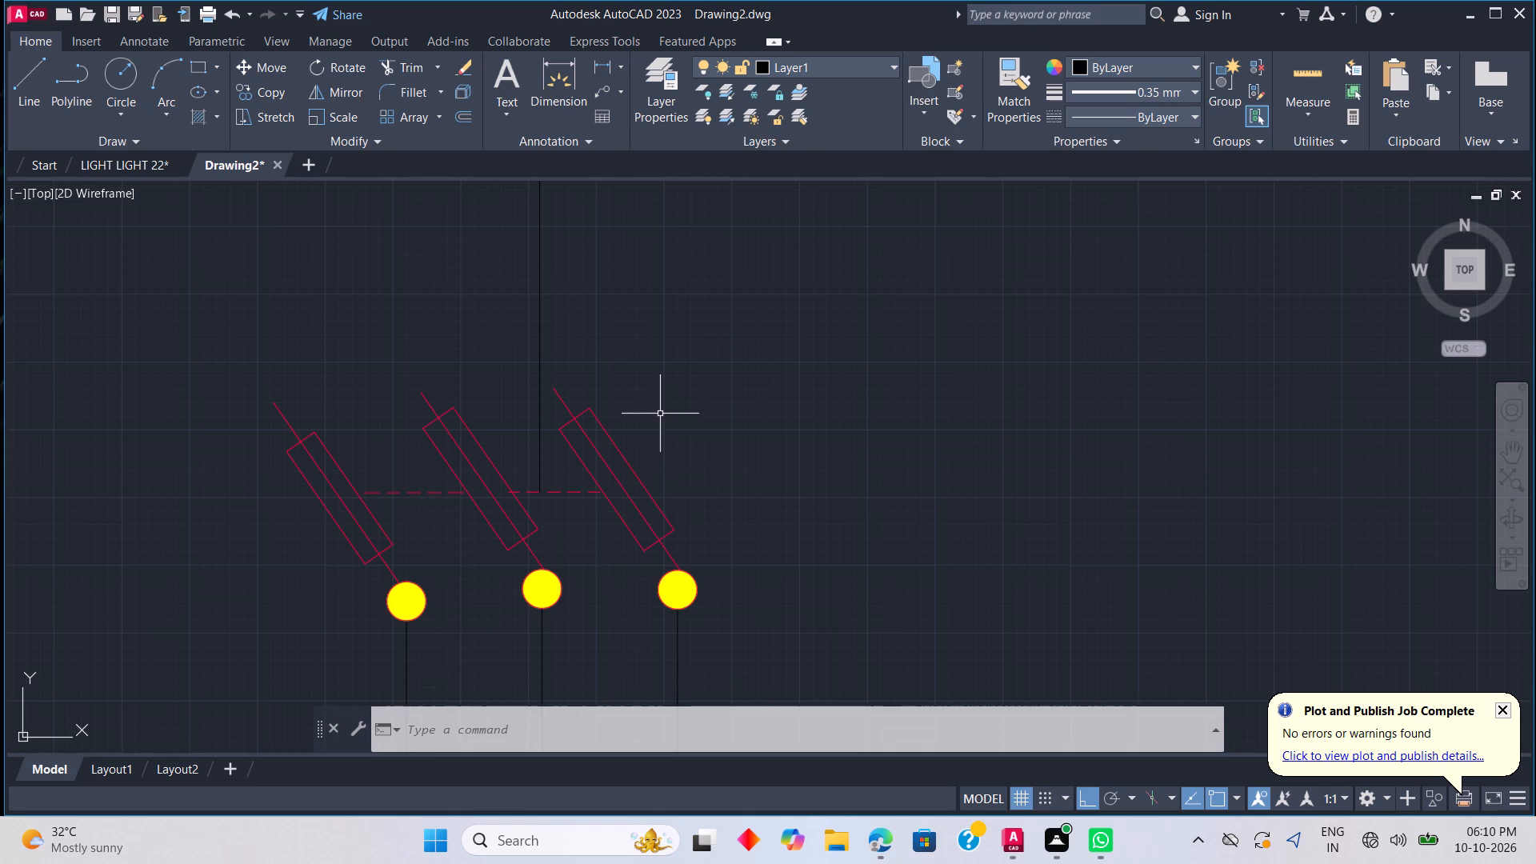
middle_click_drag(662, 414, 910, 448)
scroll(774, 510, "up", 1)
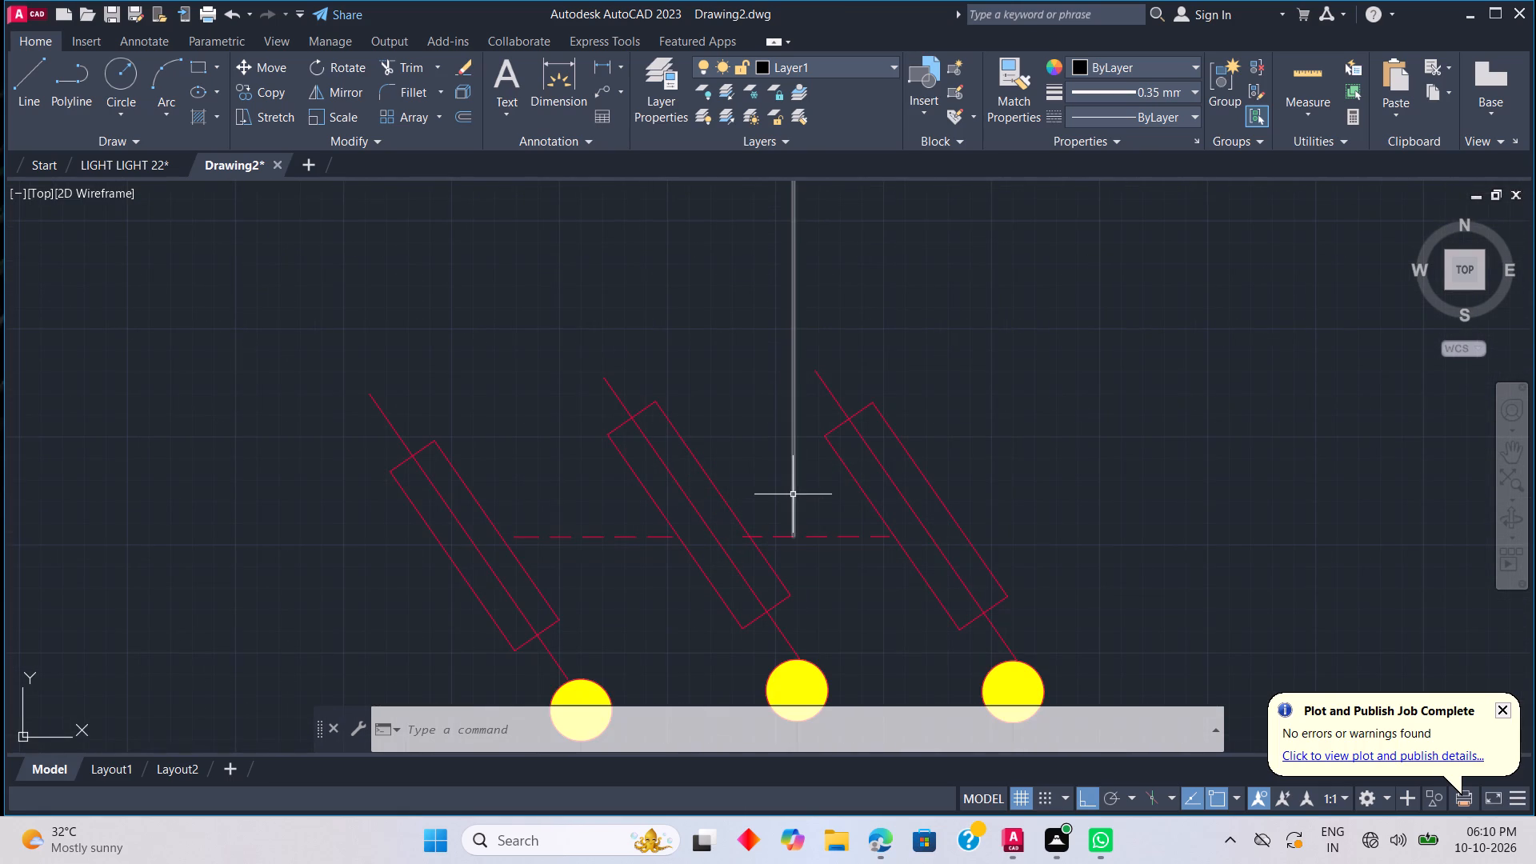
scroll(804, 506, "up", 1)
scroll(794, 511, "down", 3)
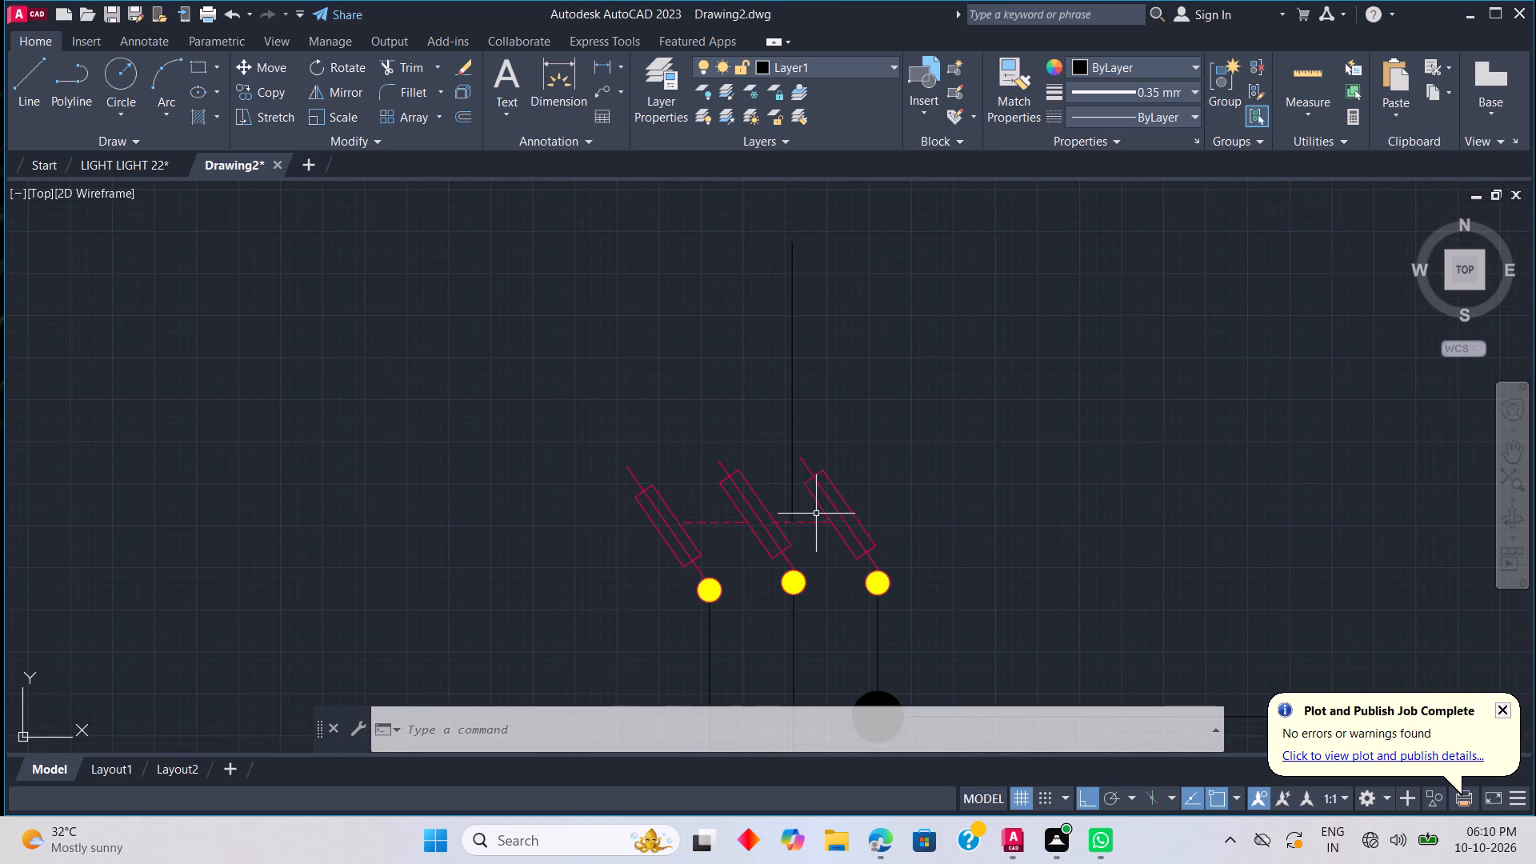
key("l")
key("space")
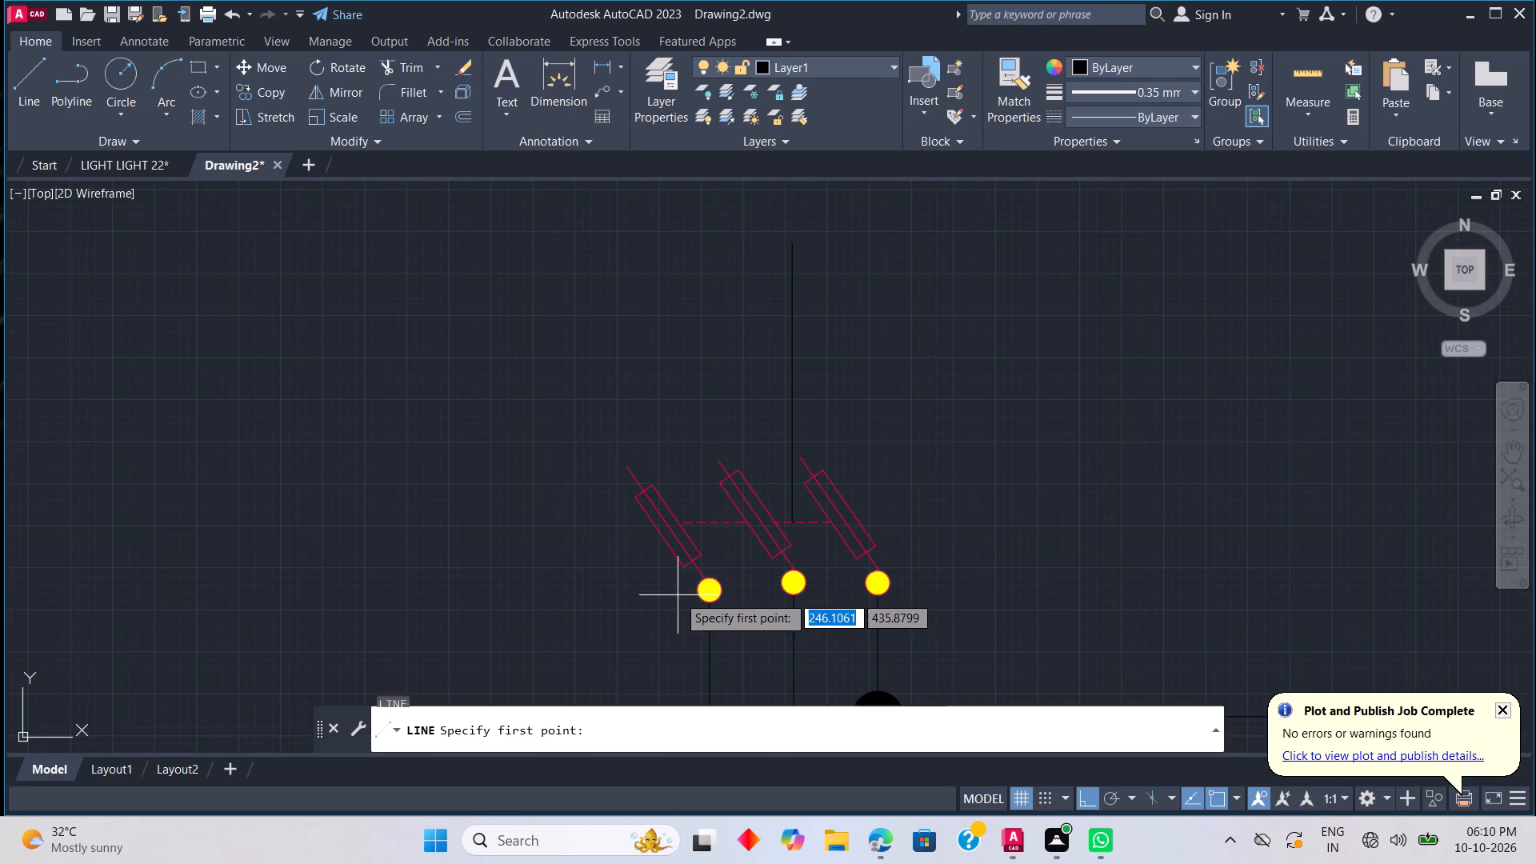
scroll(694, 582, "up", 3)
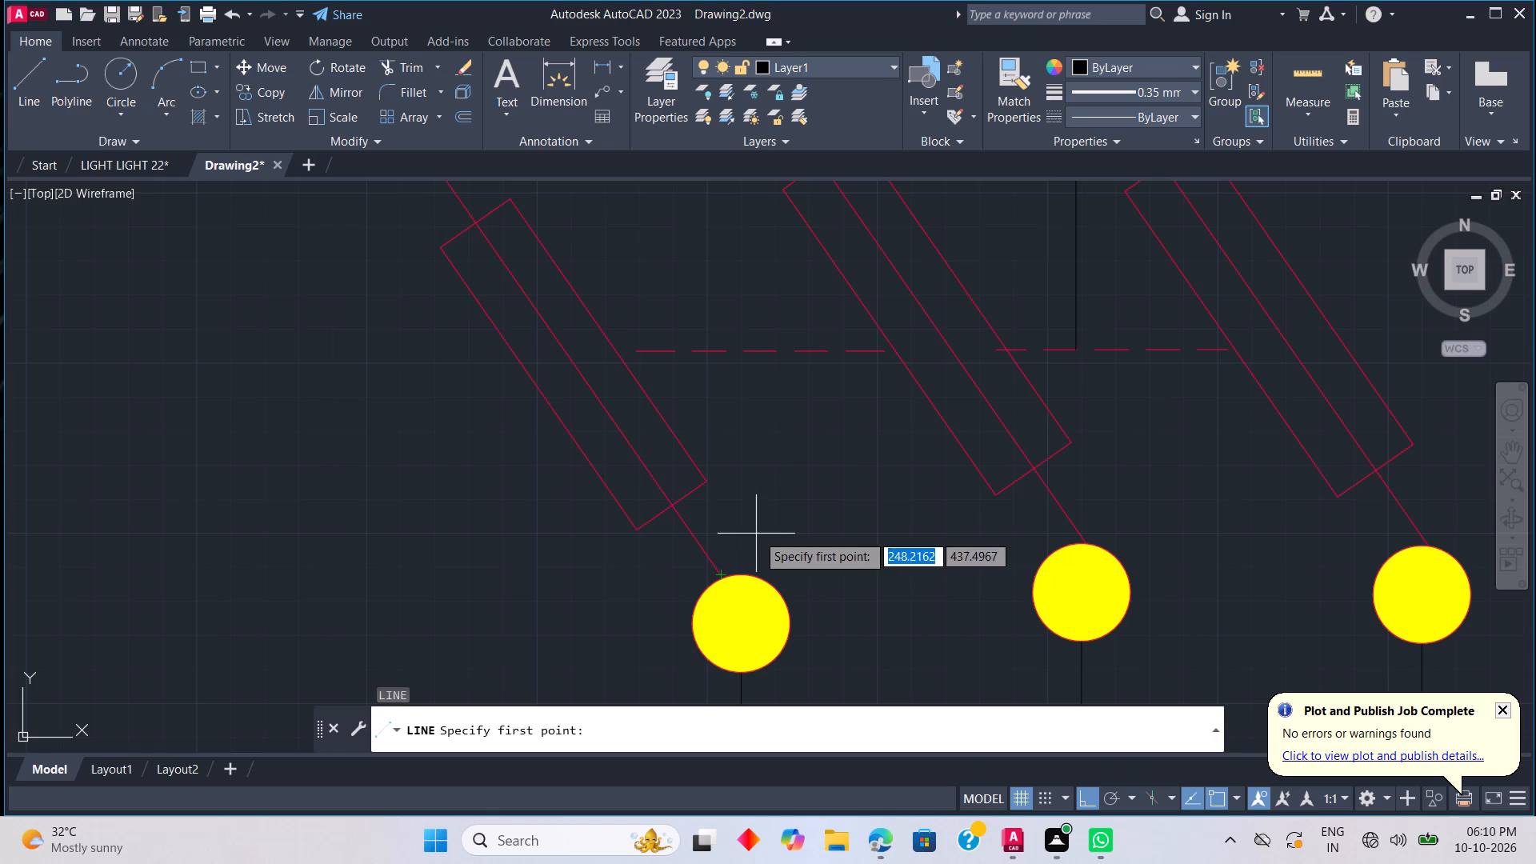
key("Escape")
Extend the lower lead of the first fuse symbol at its yellow circle.
key("e")
key("x")
key("space")
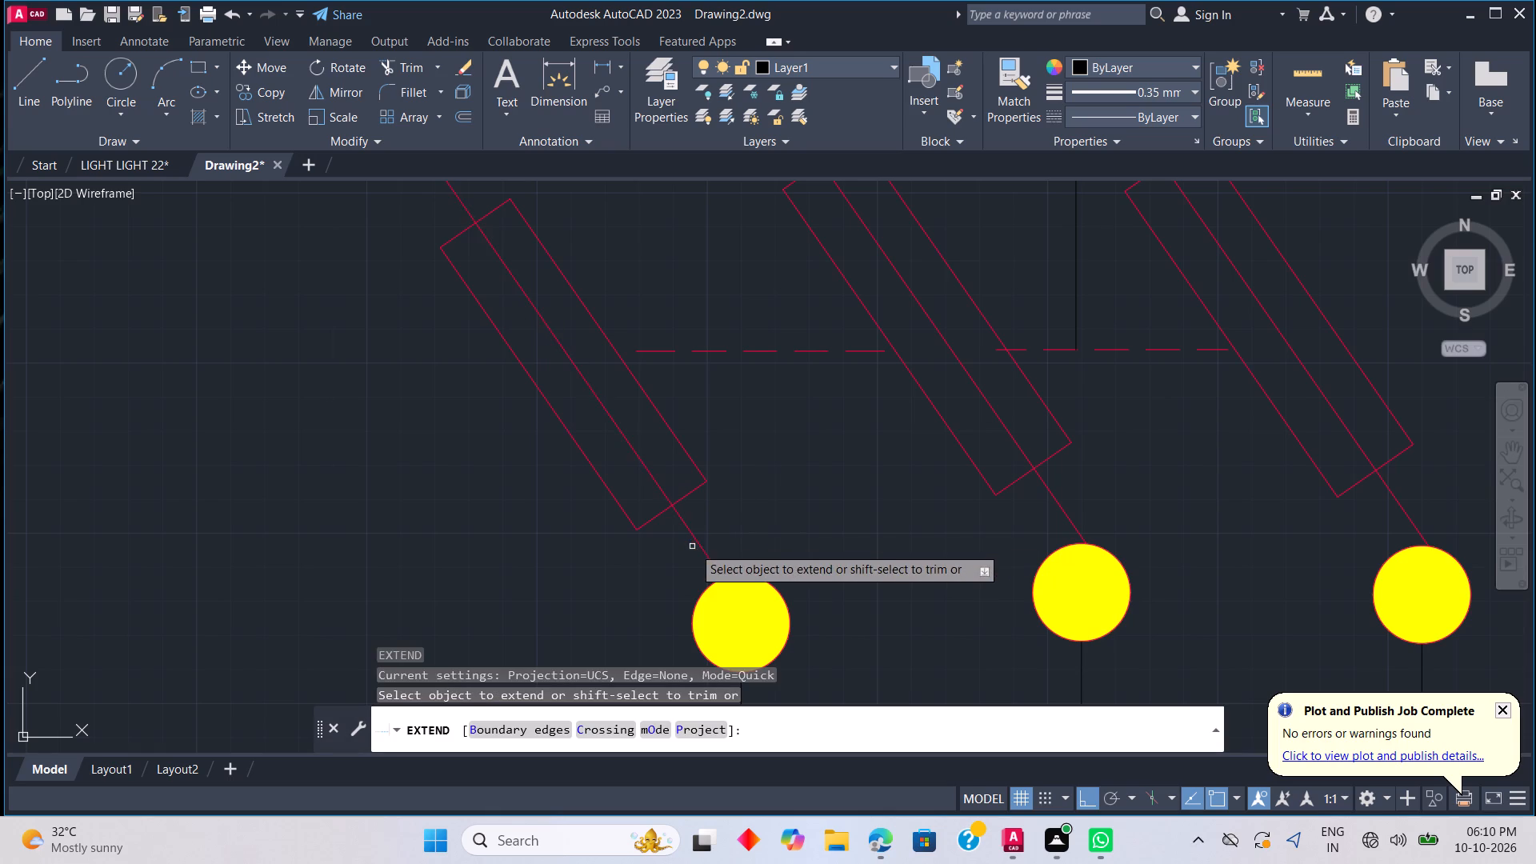
left_click(706, 550)
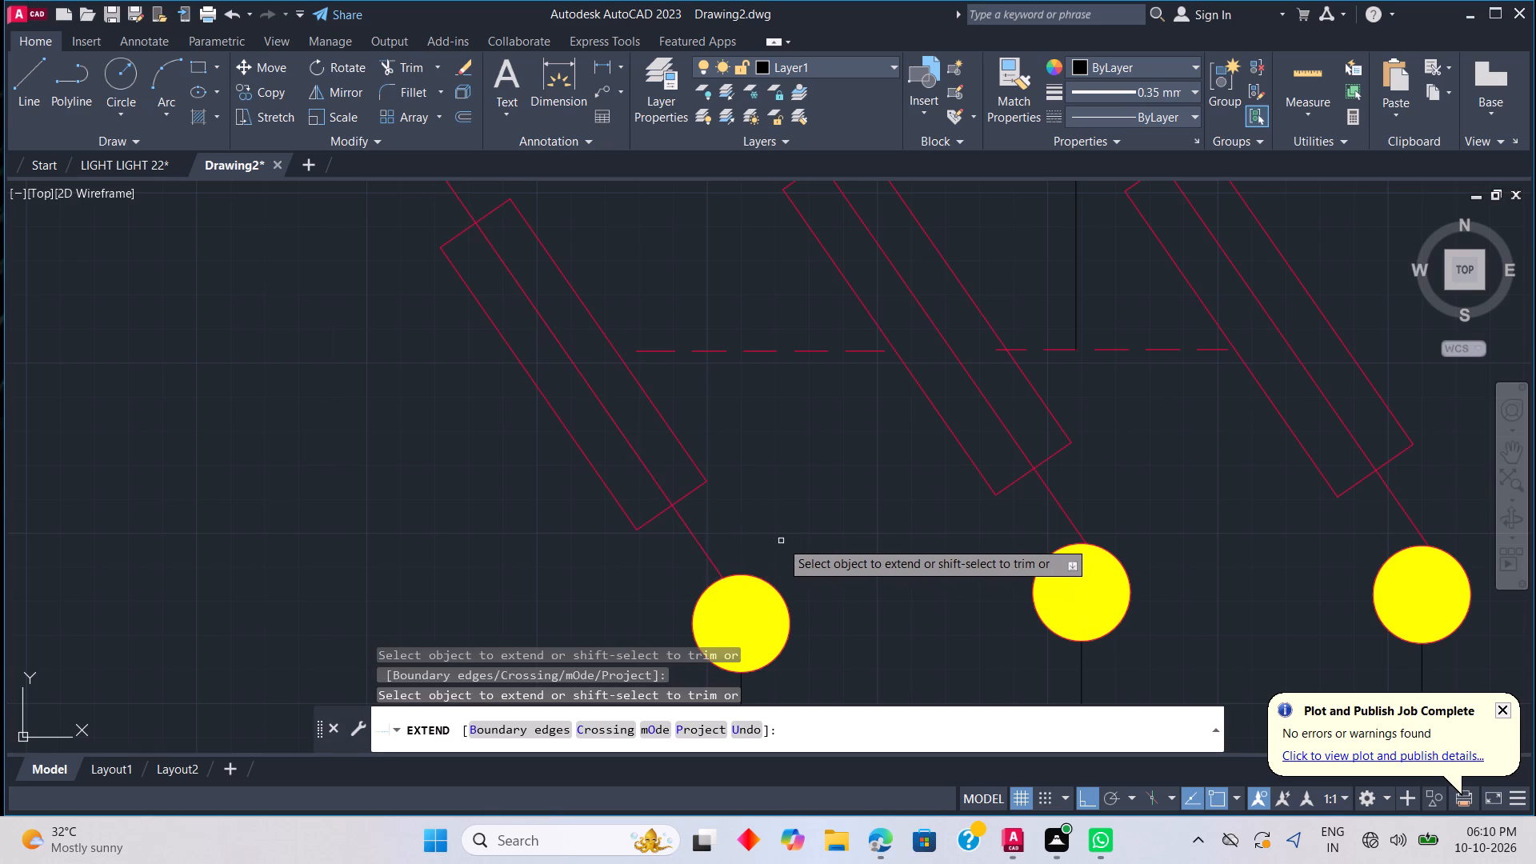
key("Escape")
Draw a vertical supply line about 12.2 long upward from the first fuse lead's lower end at the yellow circle.
type("L")
key("space")
scroll(738, 530, "down", 2)
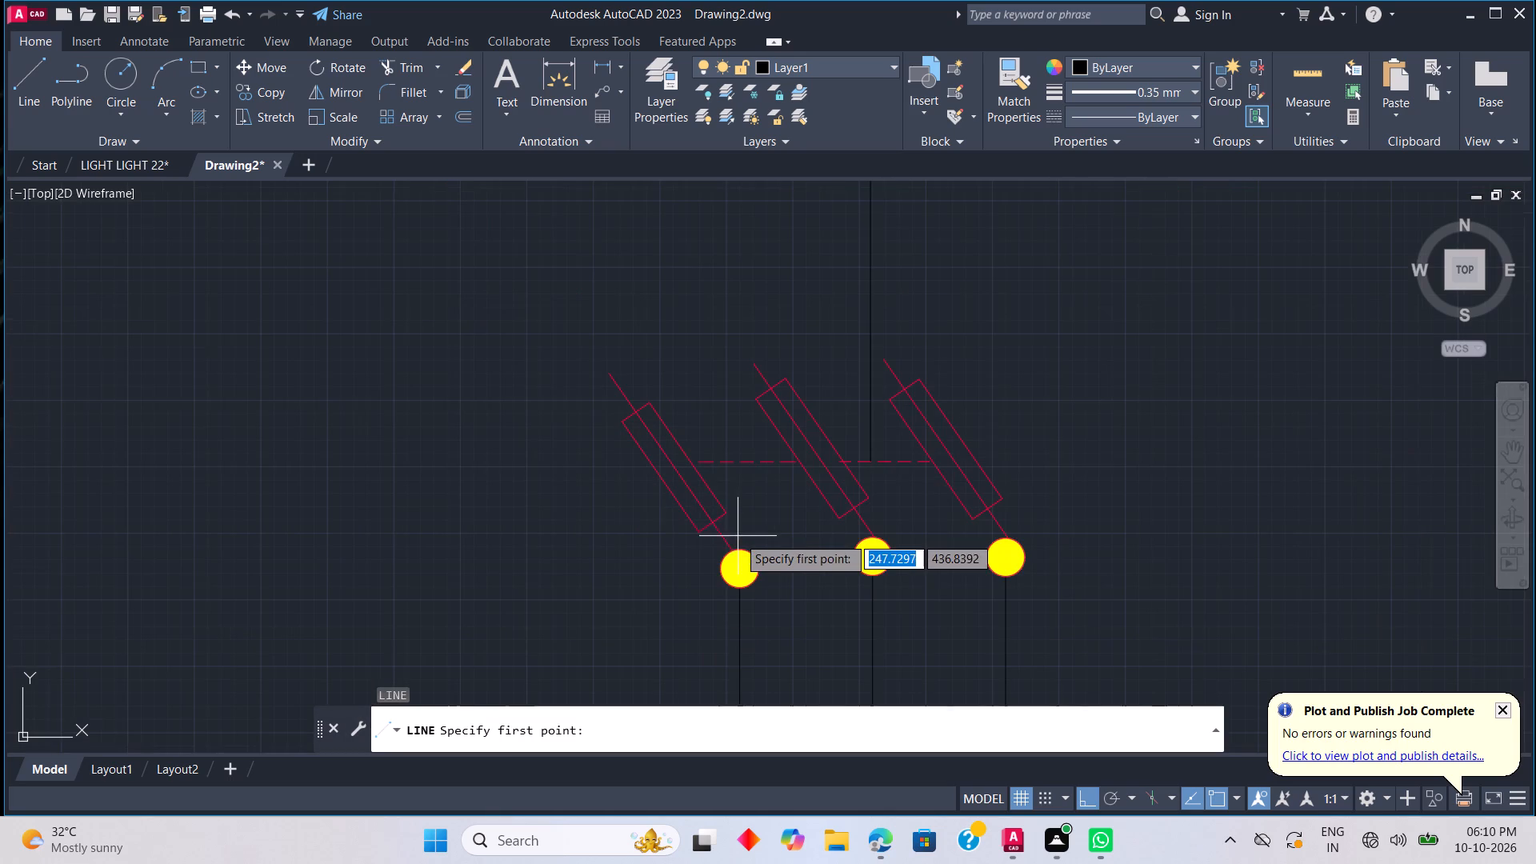
left_click(728, 550)
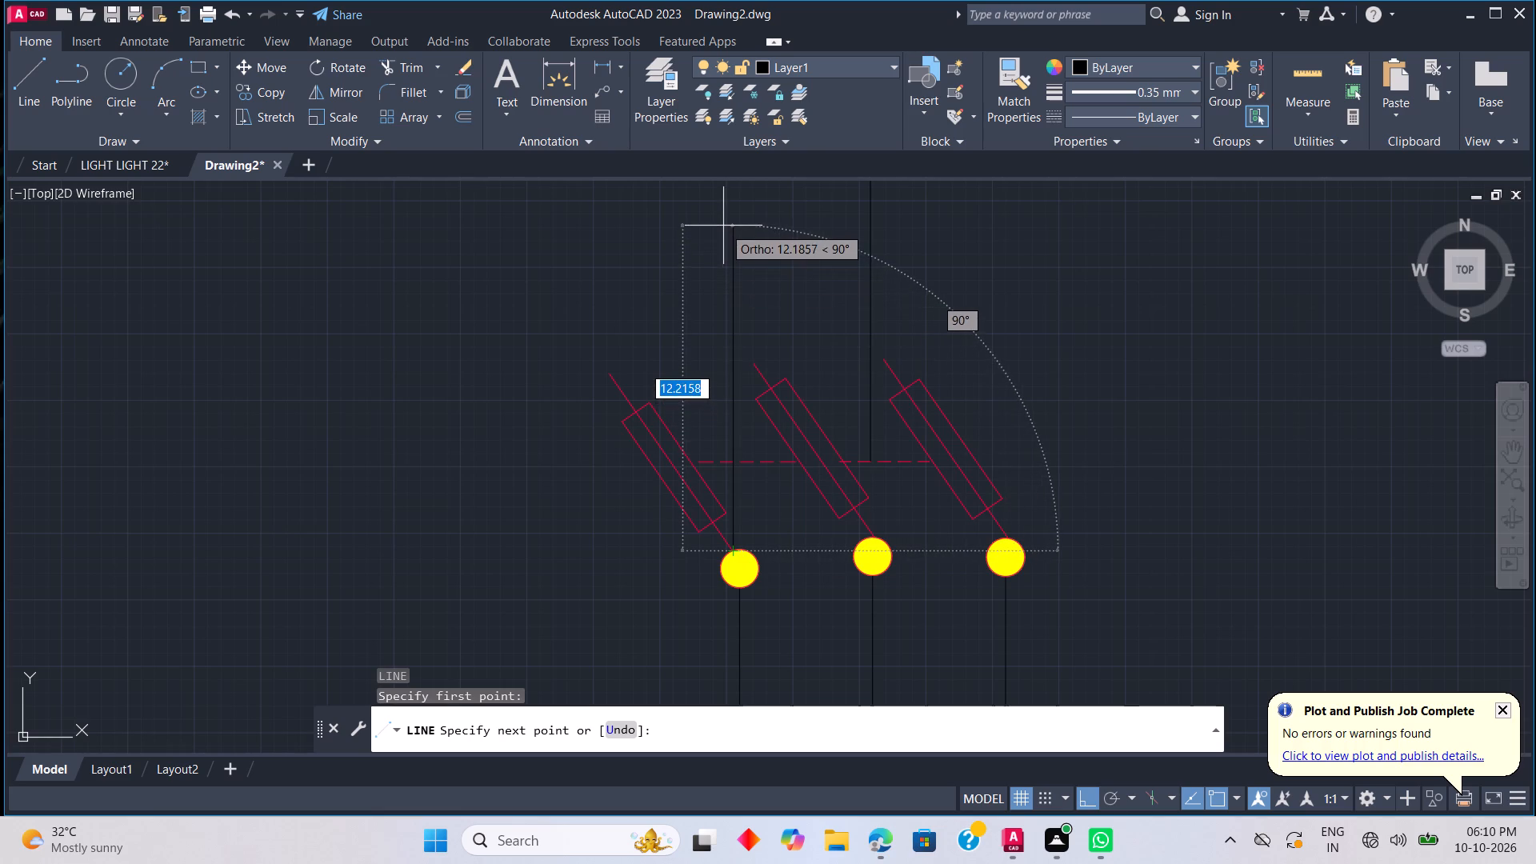
left_click(724, 225)
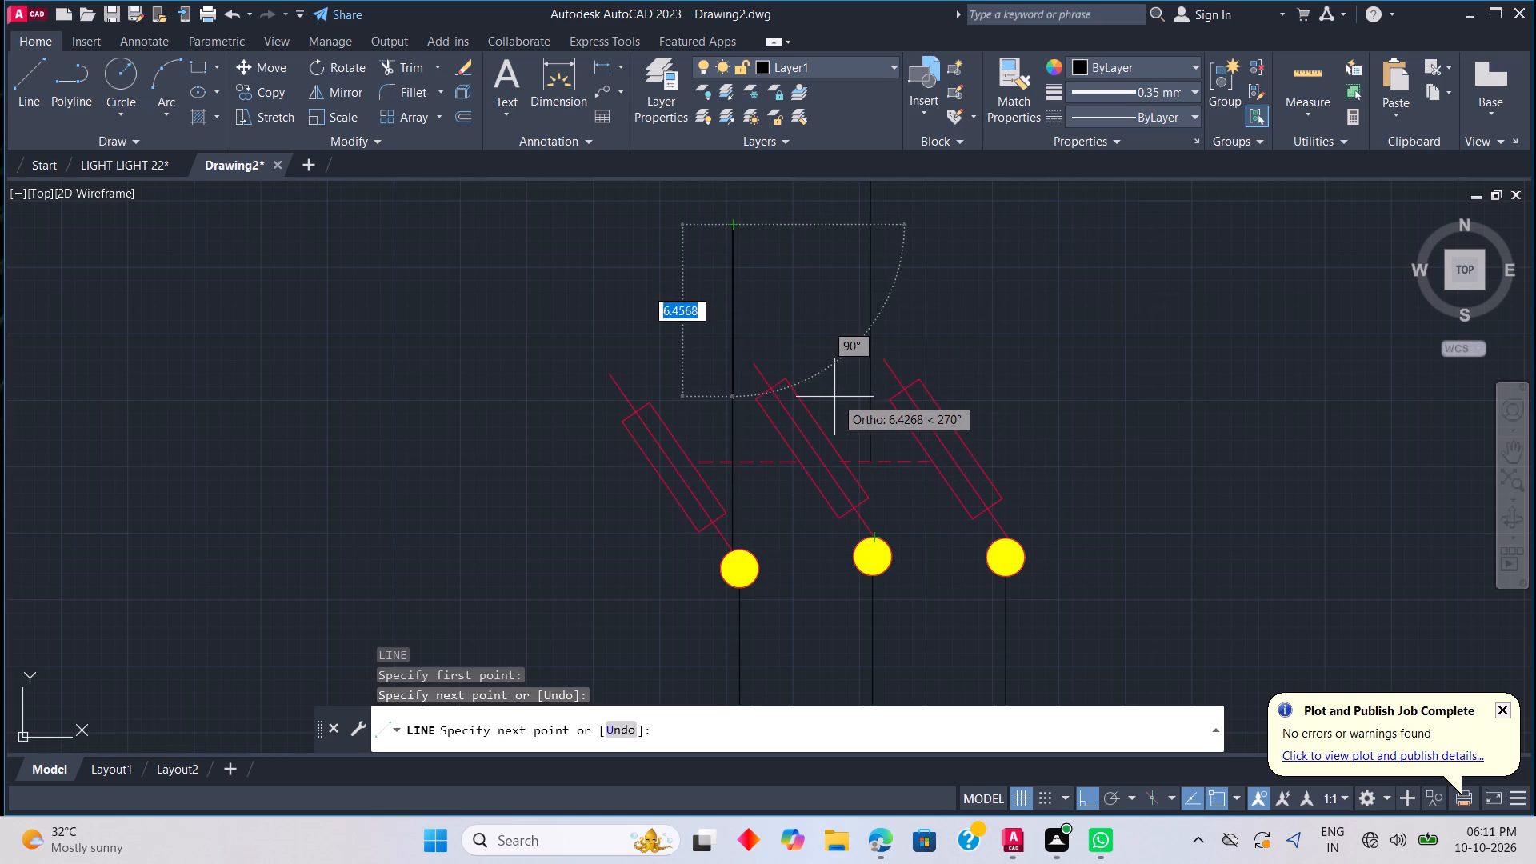
key("Escape")
Draw a horizontal tick about 1.2 long across the first supply line, near the level of the fuse symbols' upper ends.
type("L")
key("space")
scroll(686, 418, "up", 2)
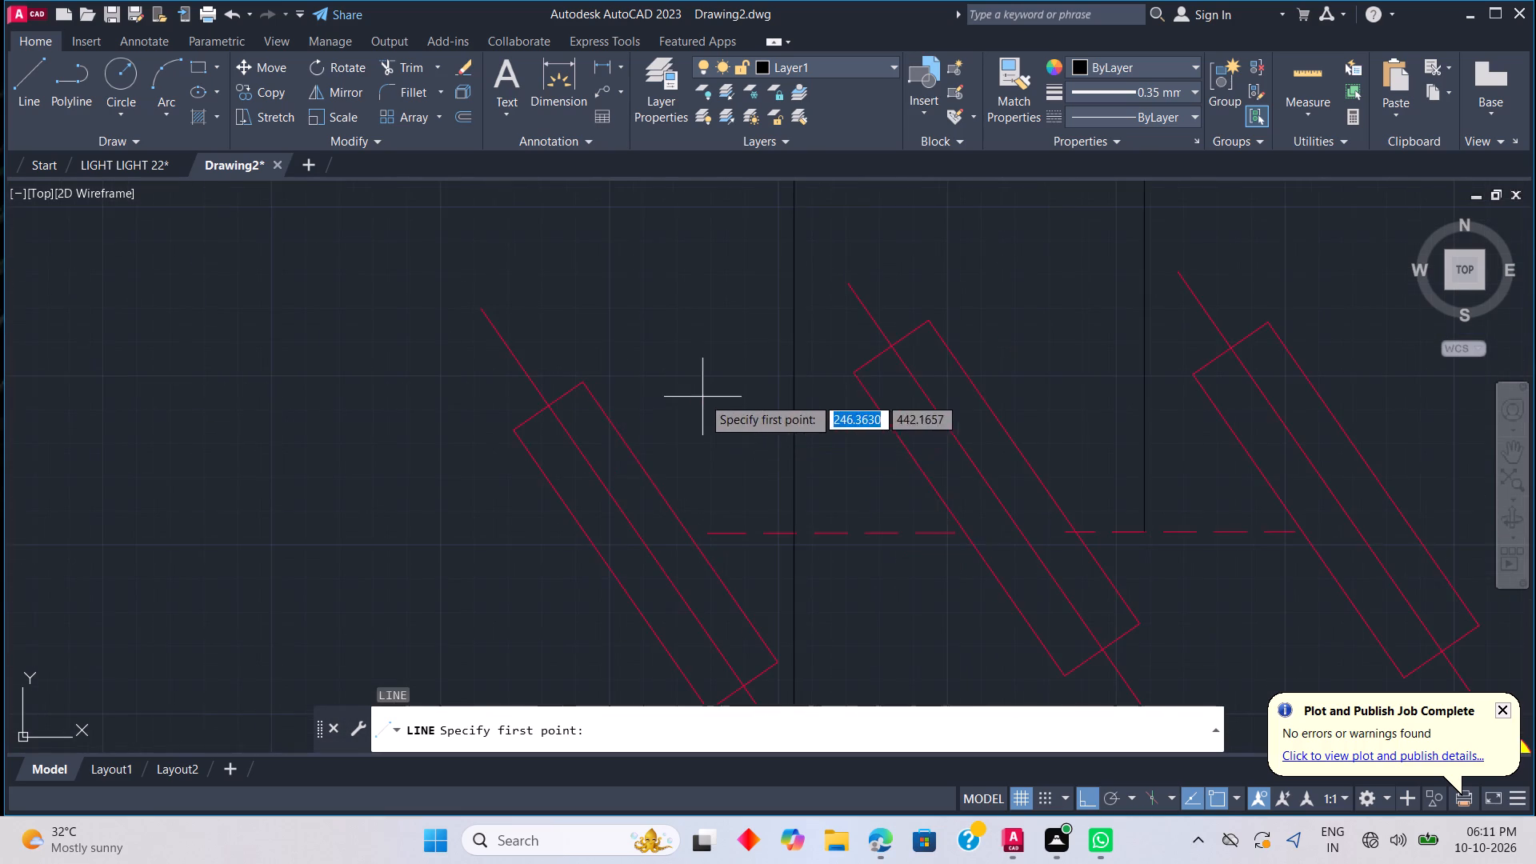
scroll(752, 324, "up", 1)
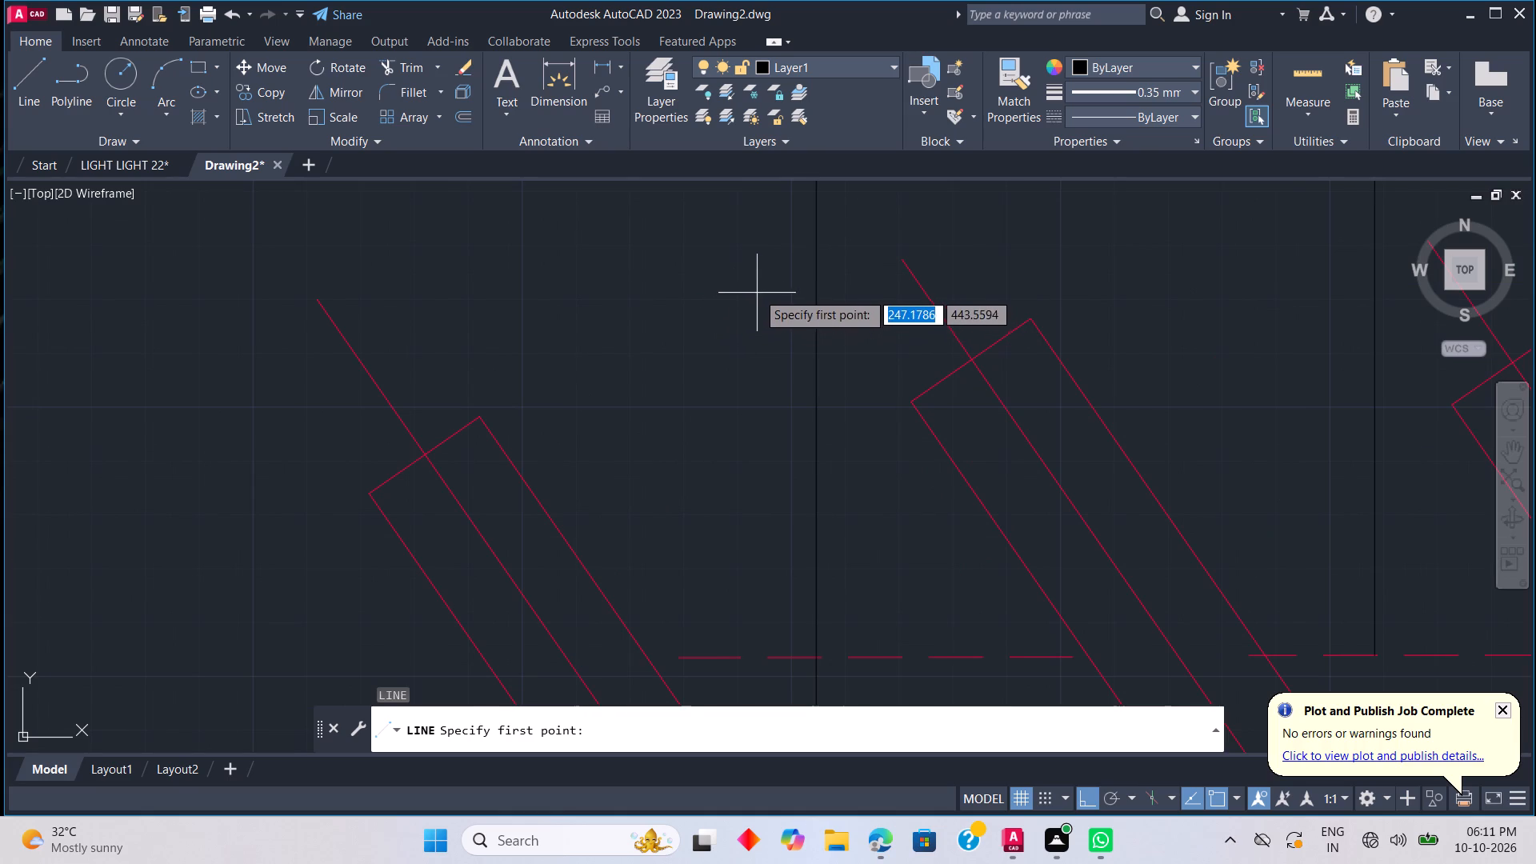
left_click(745, 290)
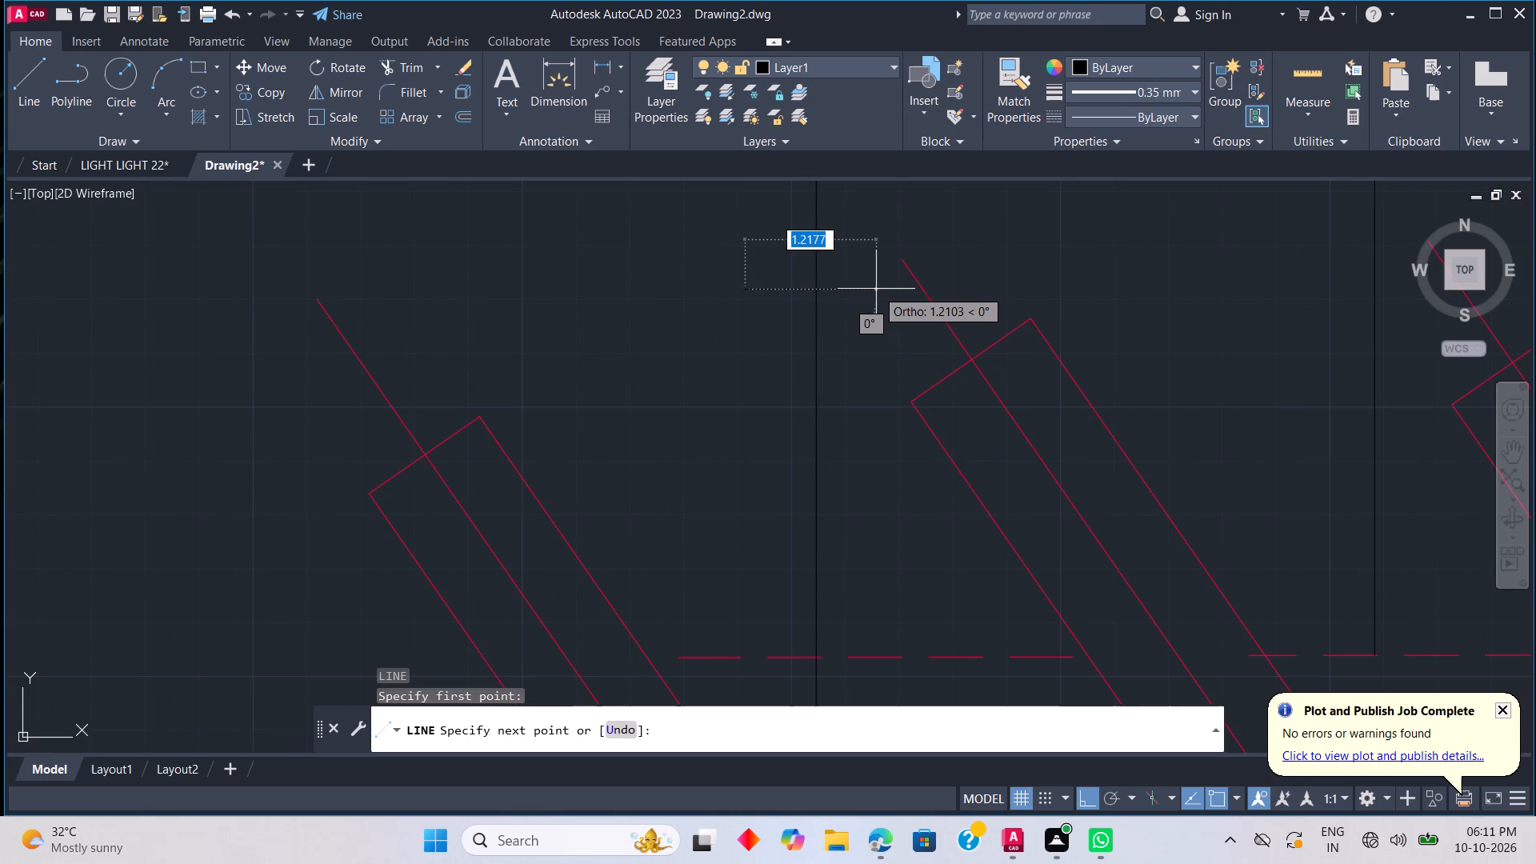
left_click(876, 289)
key("Escape")
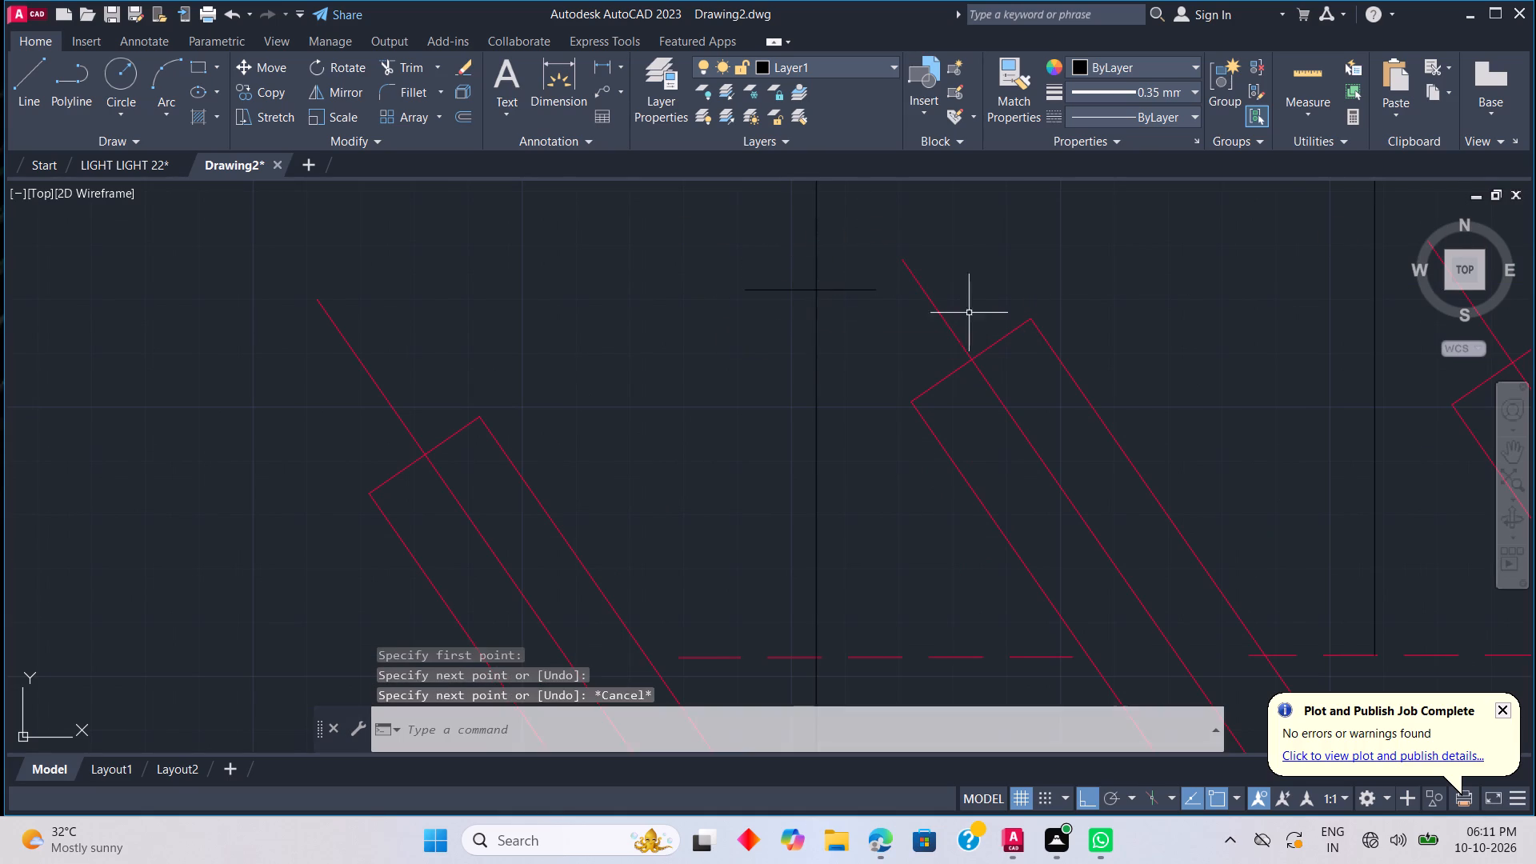
Delete the vertical supply line that ends on the dashed link between the second and third fuse symbols.
scroll(1071, 335, "down", 4)
middle_click_drag(1100, 321, 813, 447)
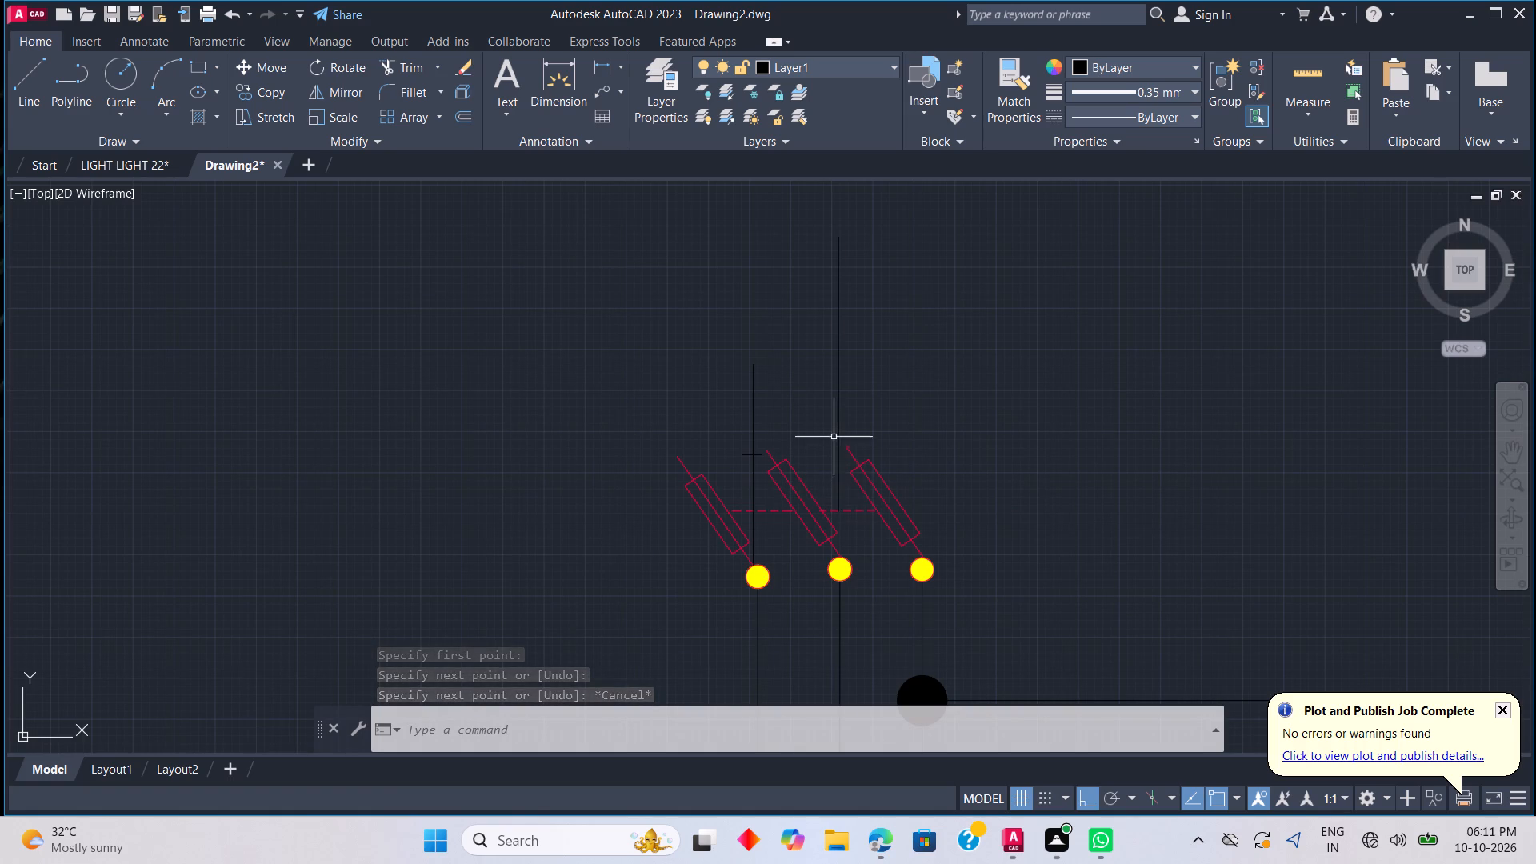
left_click(837, 435)
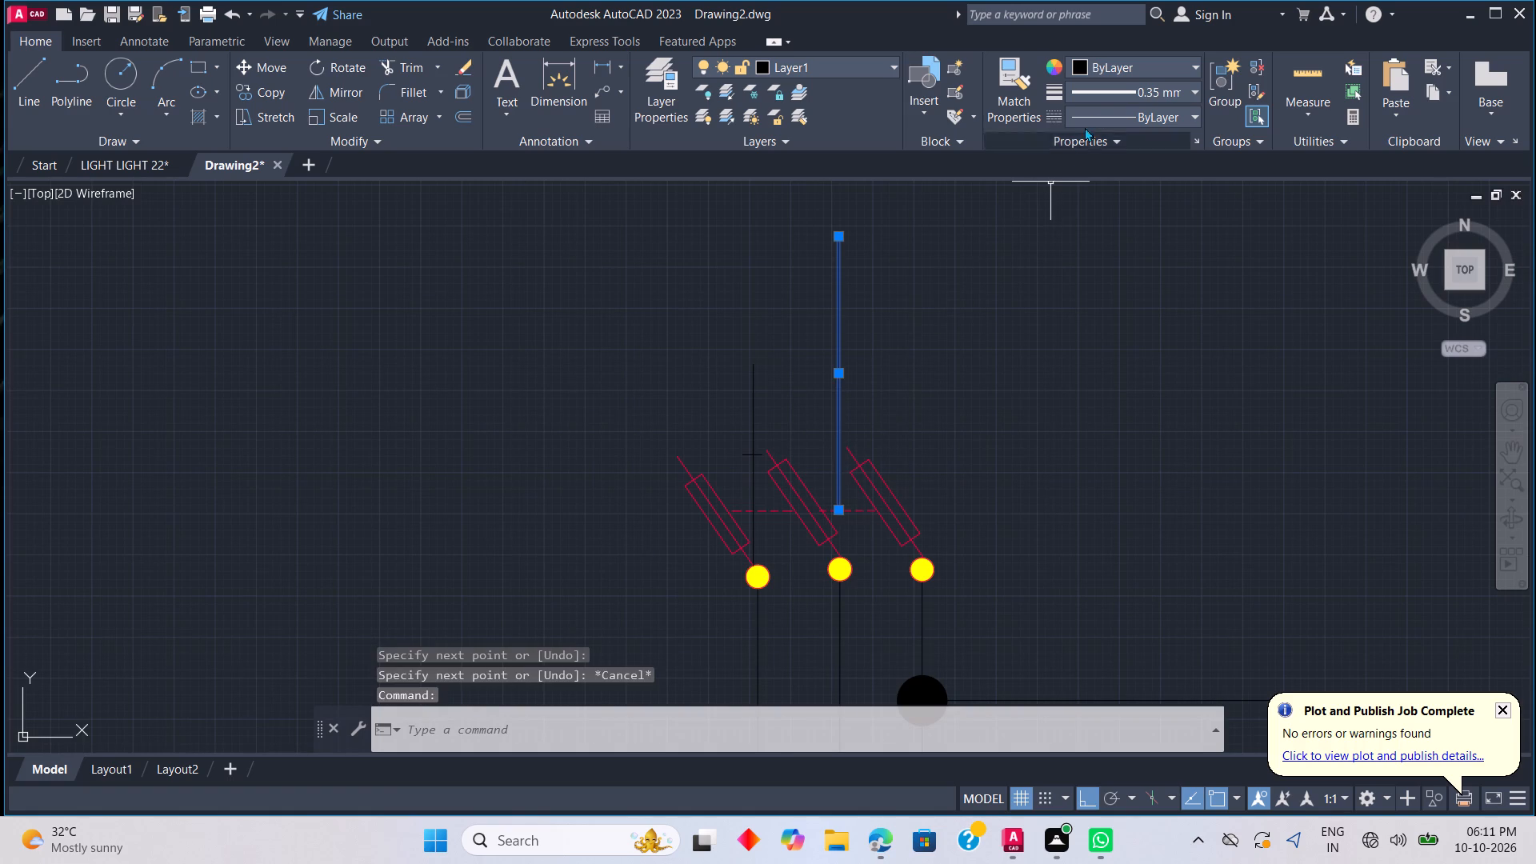
key("Delete")
key("BackSpace")
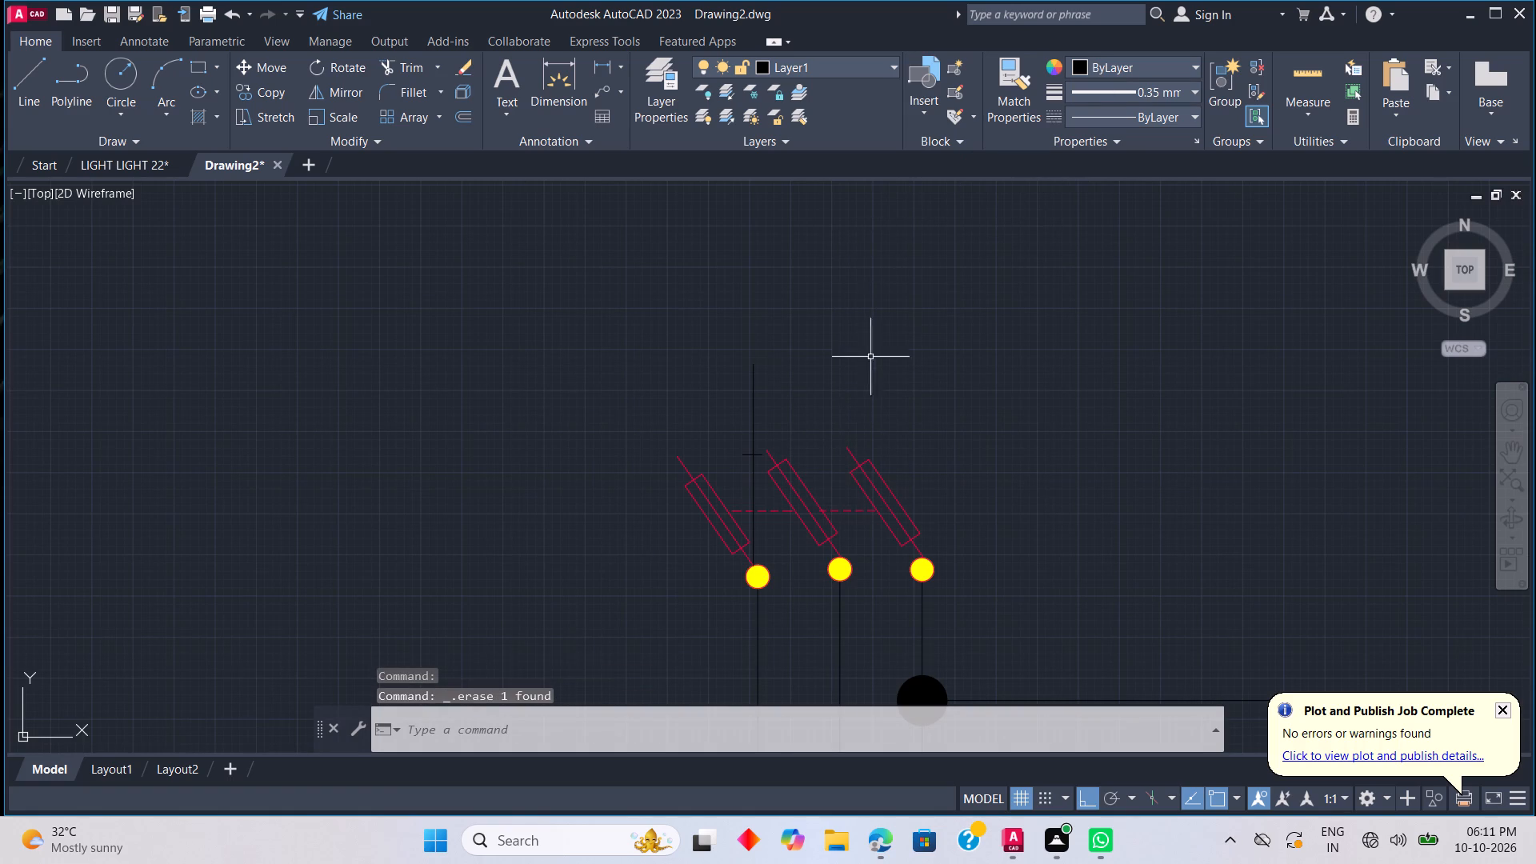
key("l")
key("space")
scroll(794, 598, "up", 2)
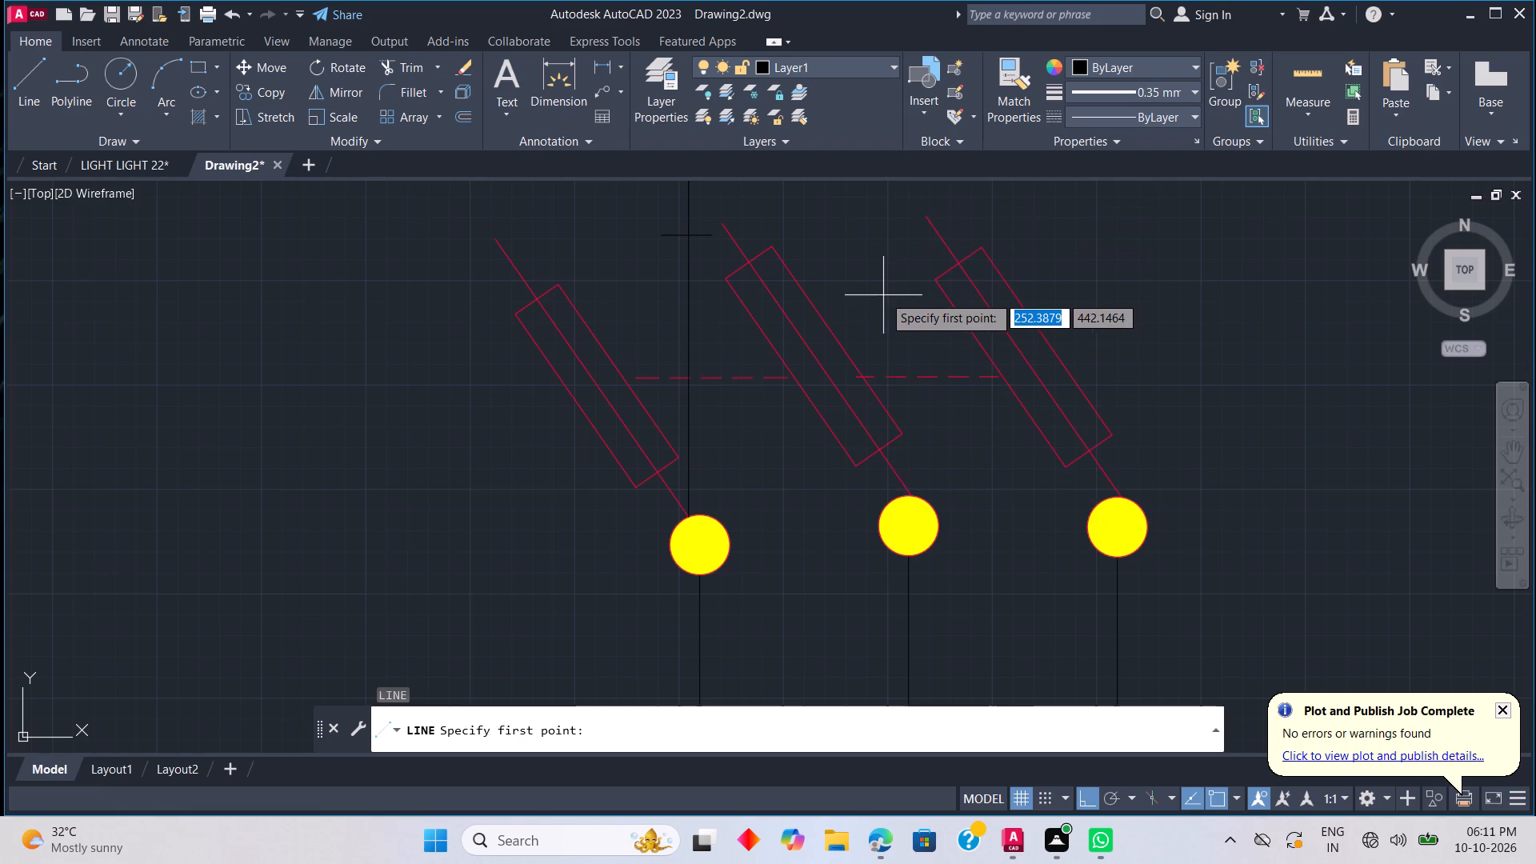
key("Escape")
Move the second fuse symbol with its leads about 0.19 horizontally to the left along its yellow circle.
left_click_drag(950, 464, 933, 467)
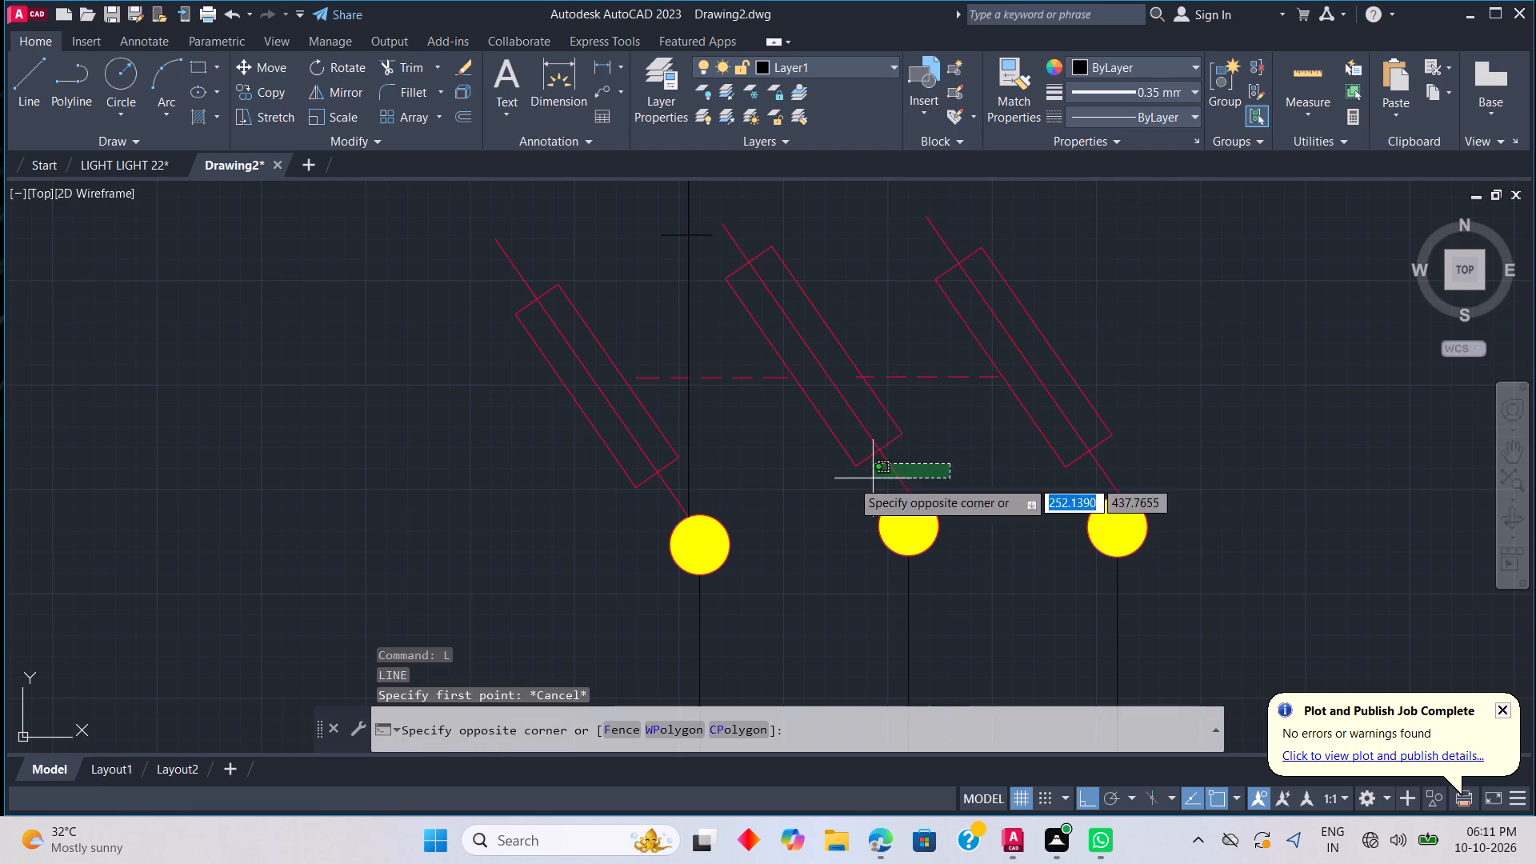
left_click(806, 473)
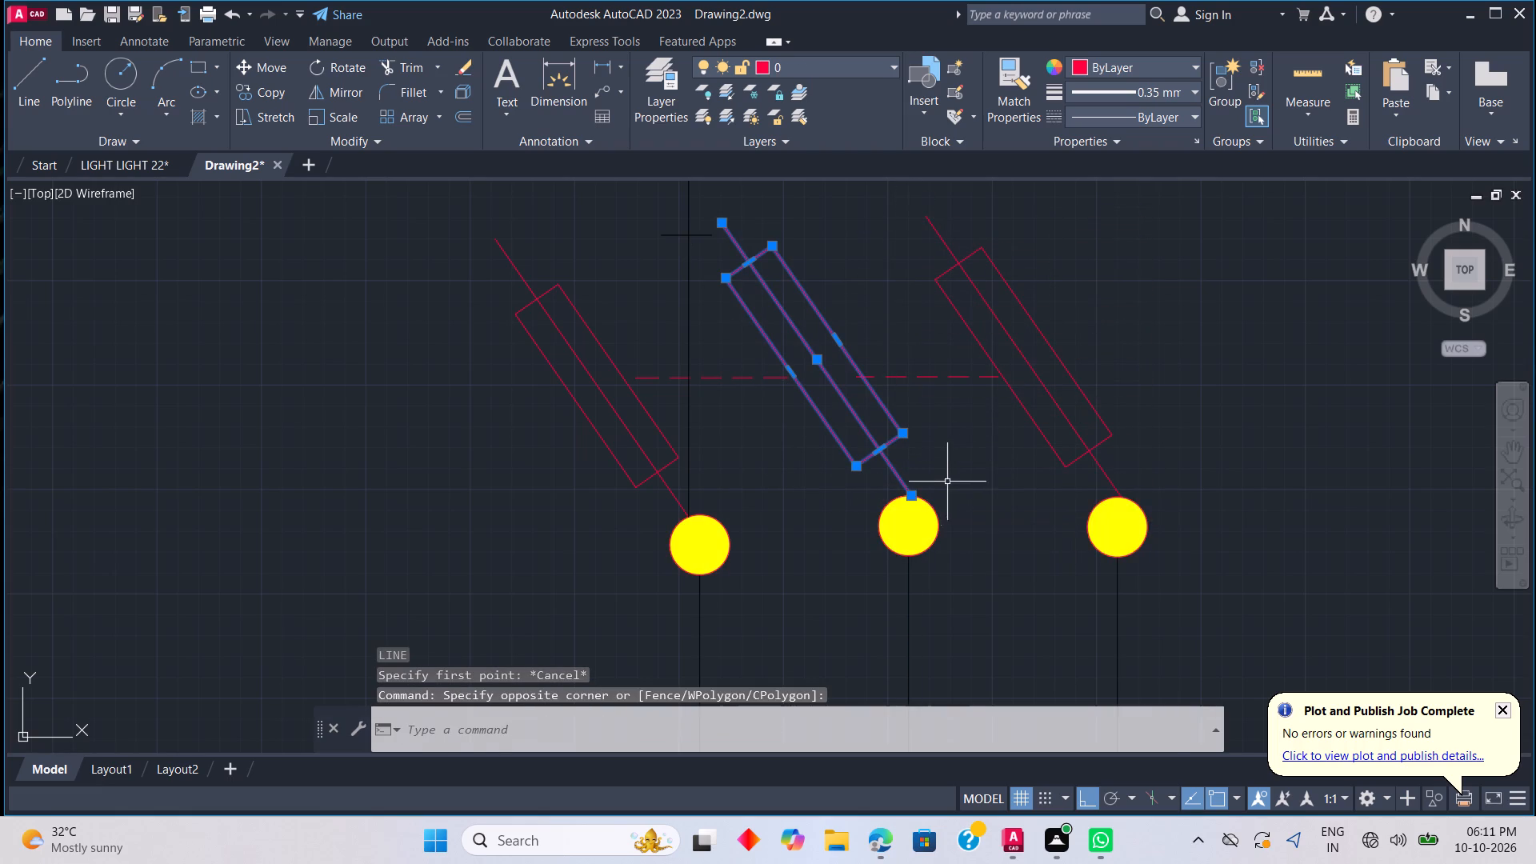
right_click(952, 475)
left_click(998, 474)
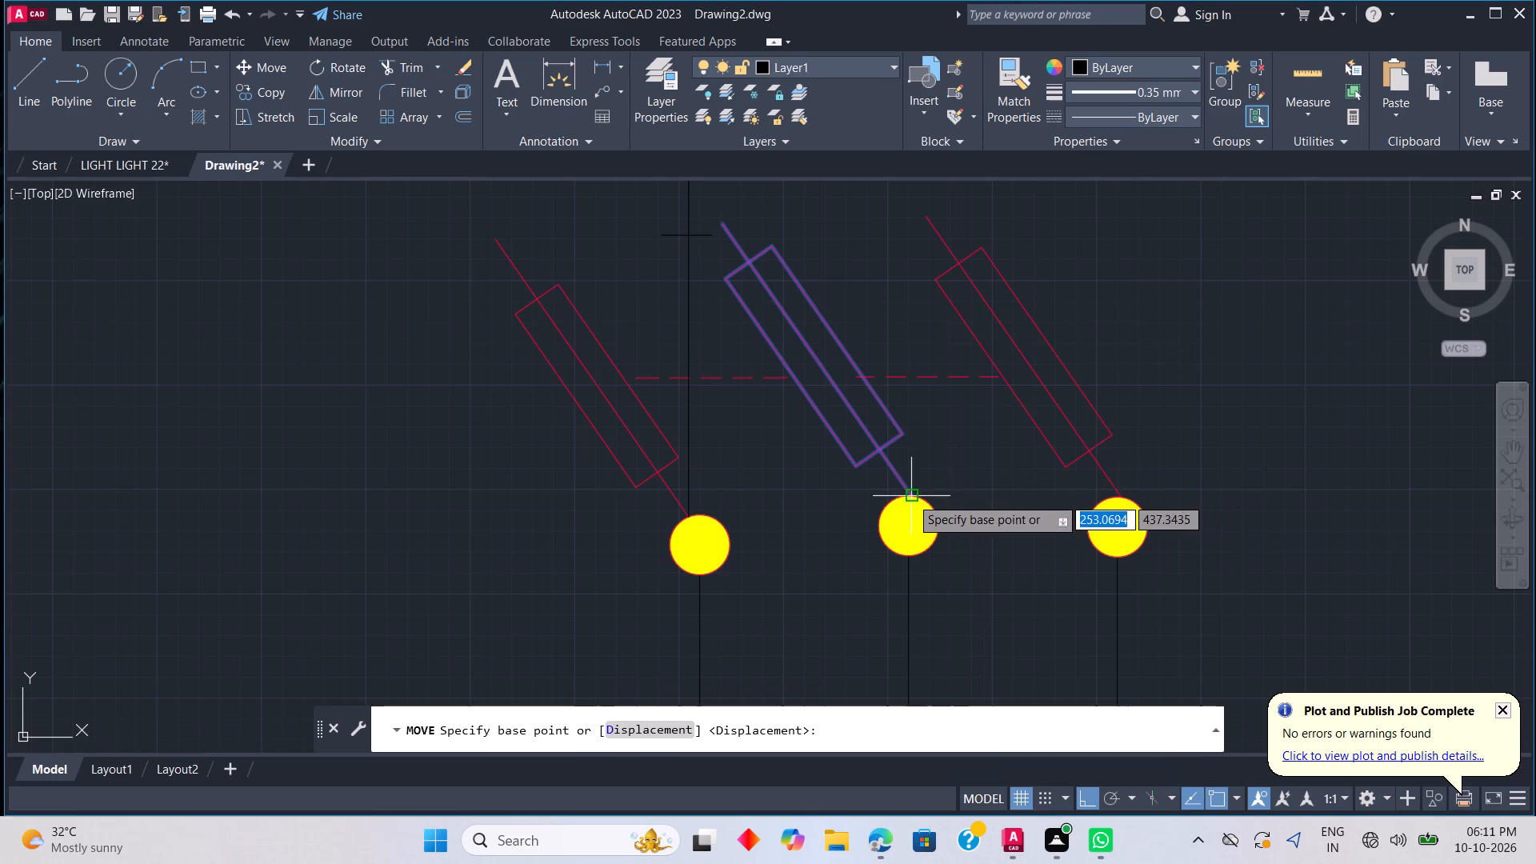
left_click(910, 498)
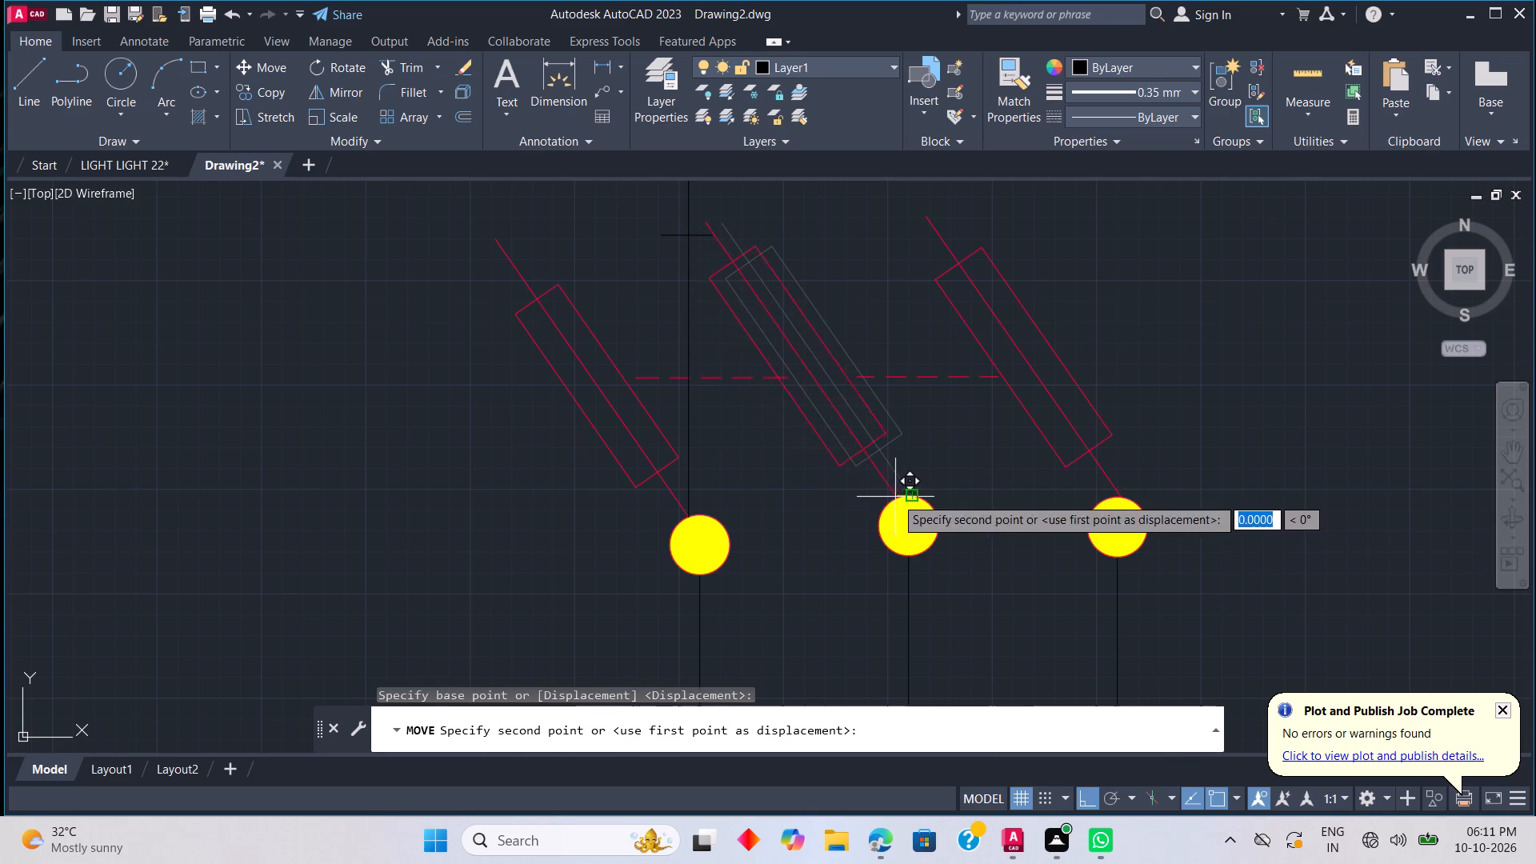
scroll(900, 497, "up", 4)
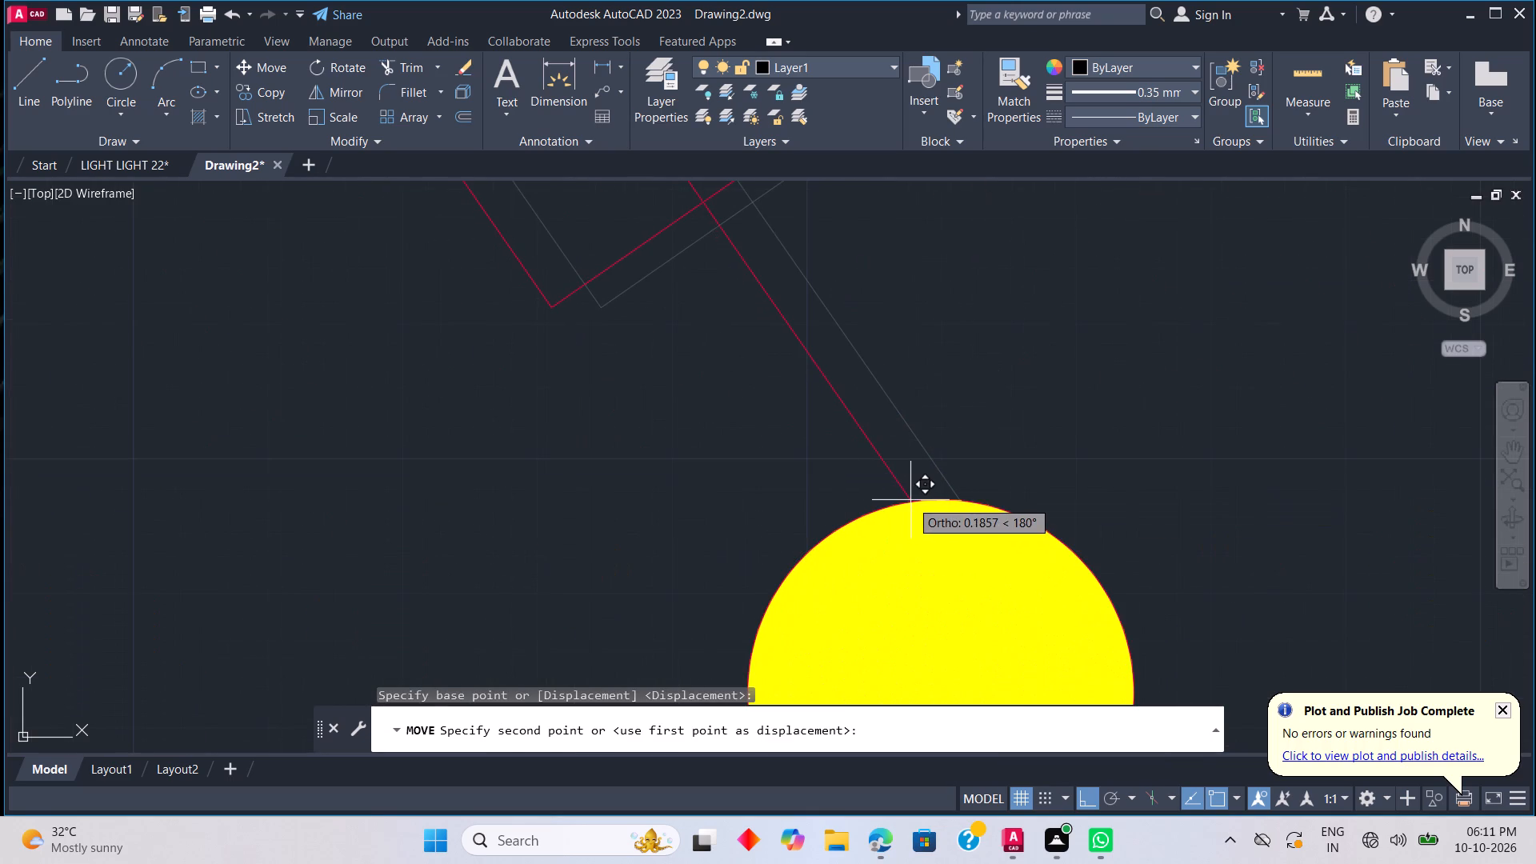
left_click(910, 500)
scroll(910, 394, "down", 5)
scroll(789, 264, "up", 3)
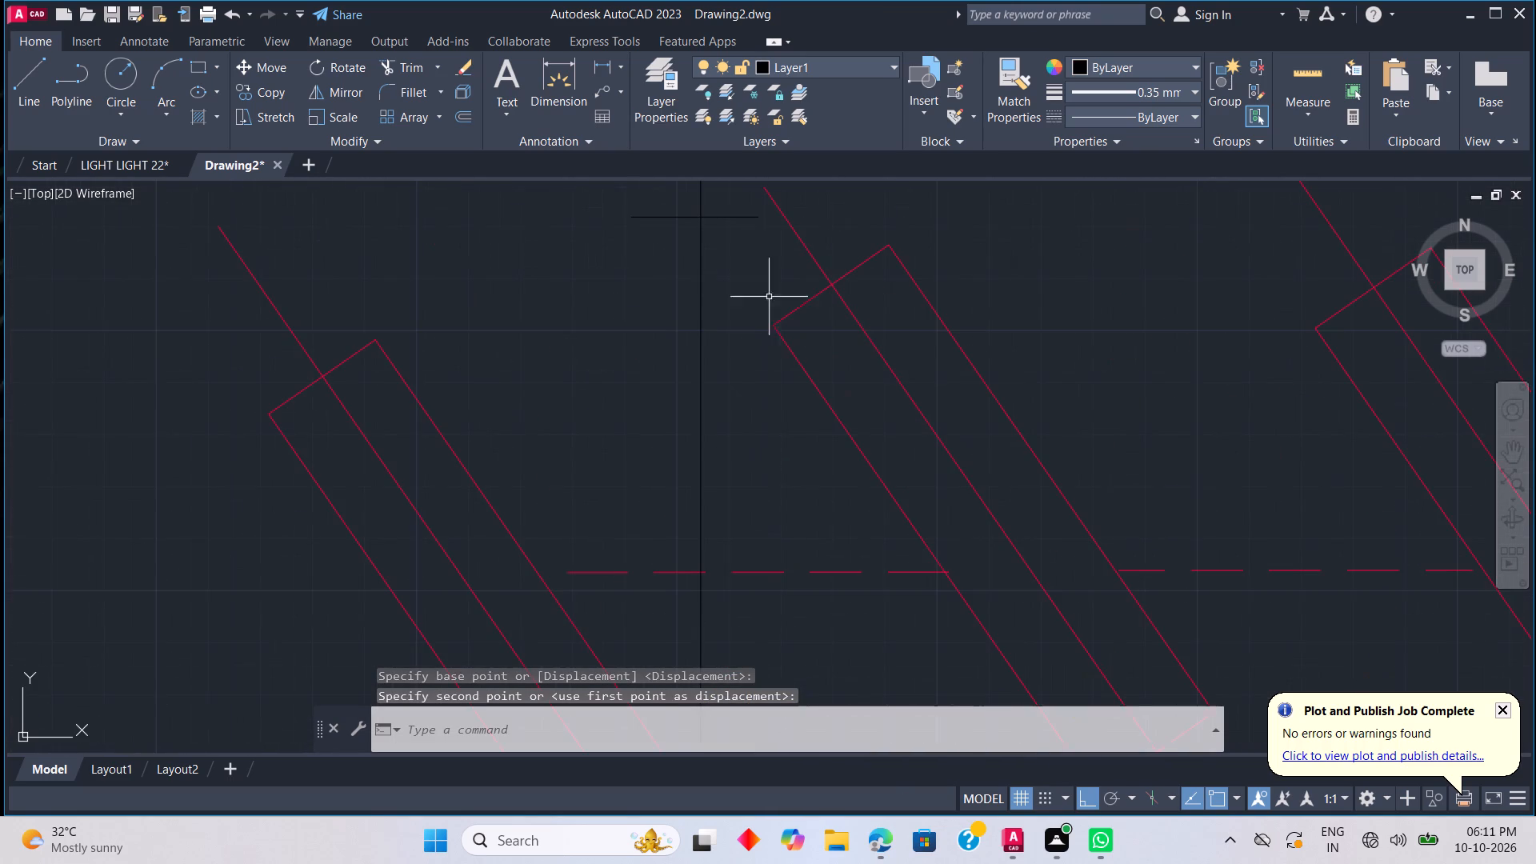
scroll(721, 256, "down", 2)
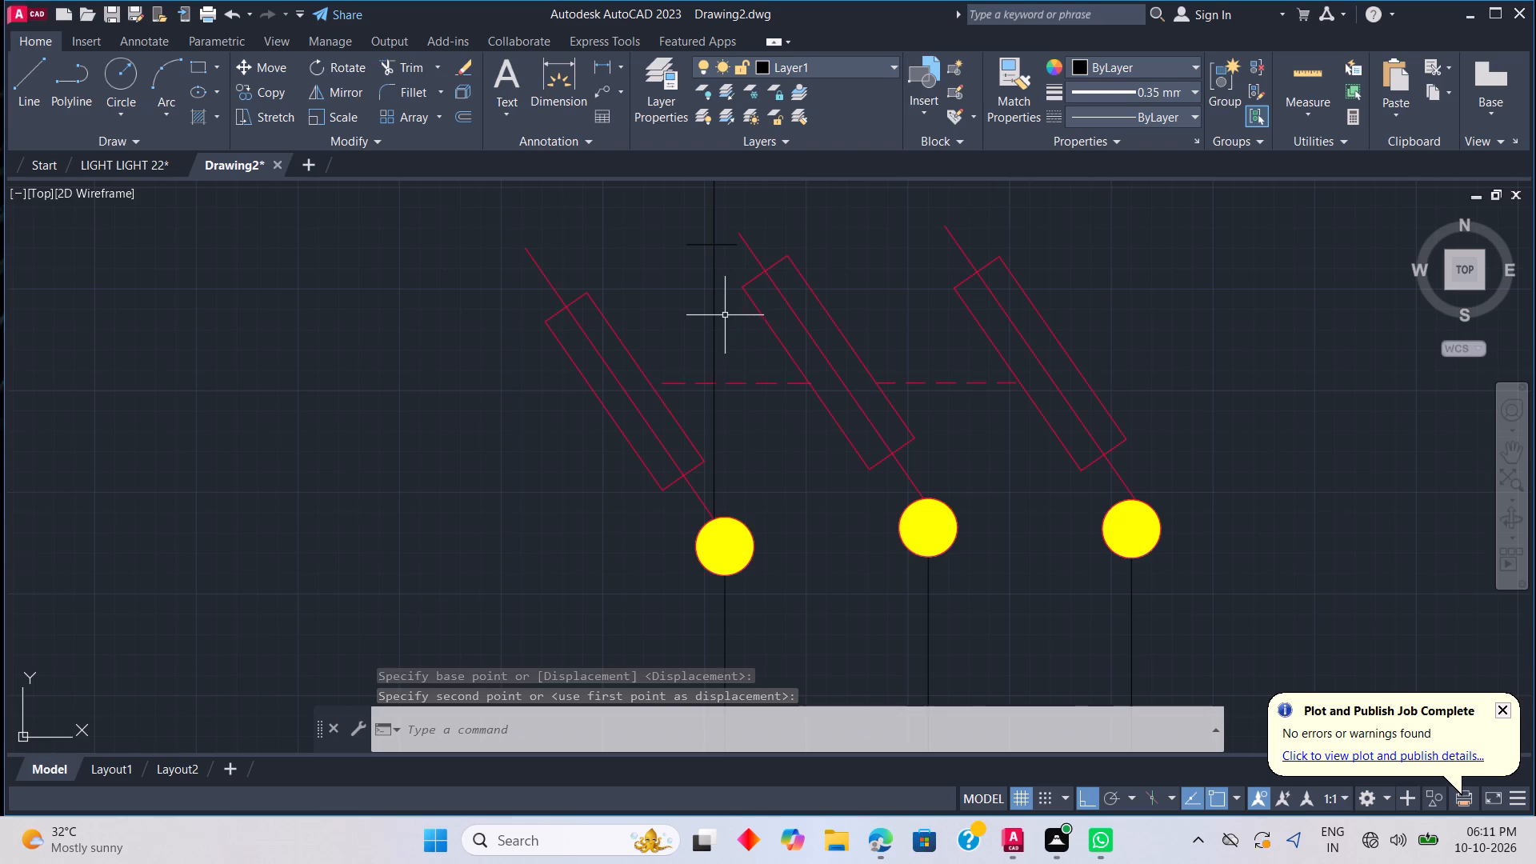
scroll(738, 332, "down", 1)
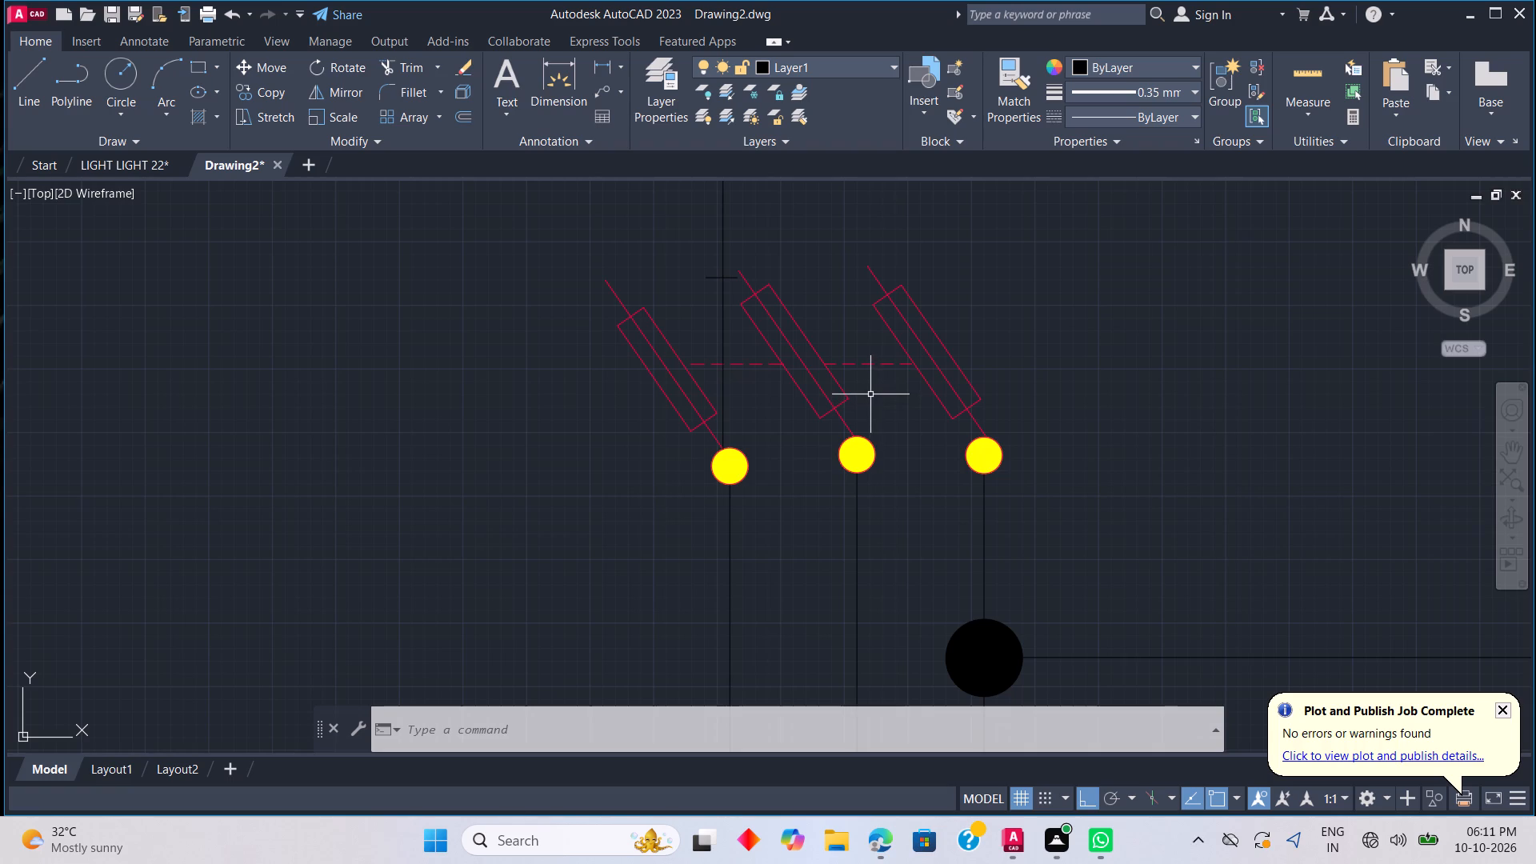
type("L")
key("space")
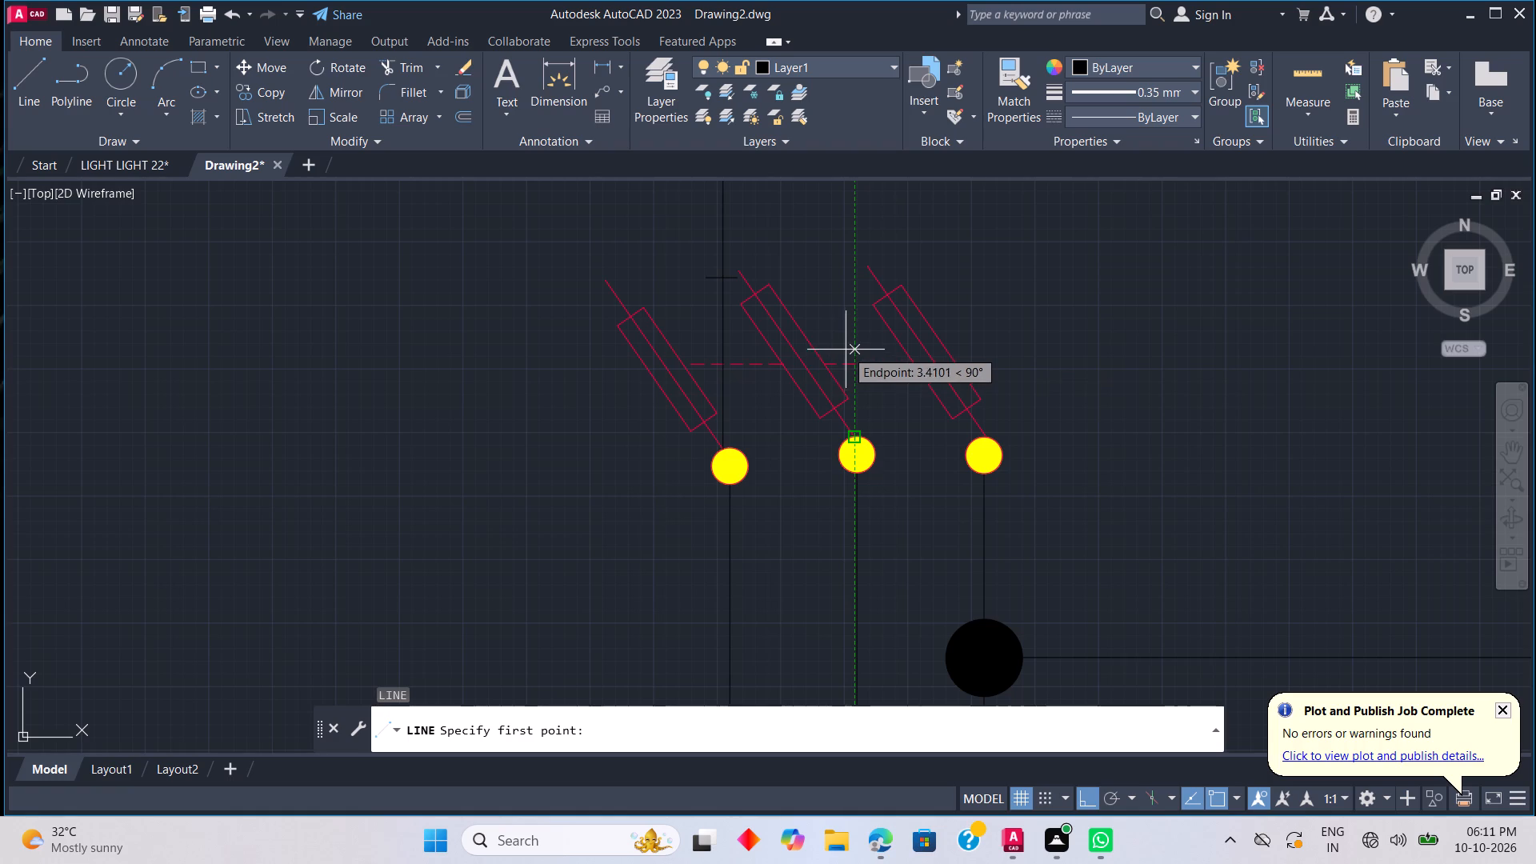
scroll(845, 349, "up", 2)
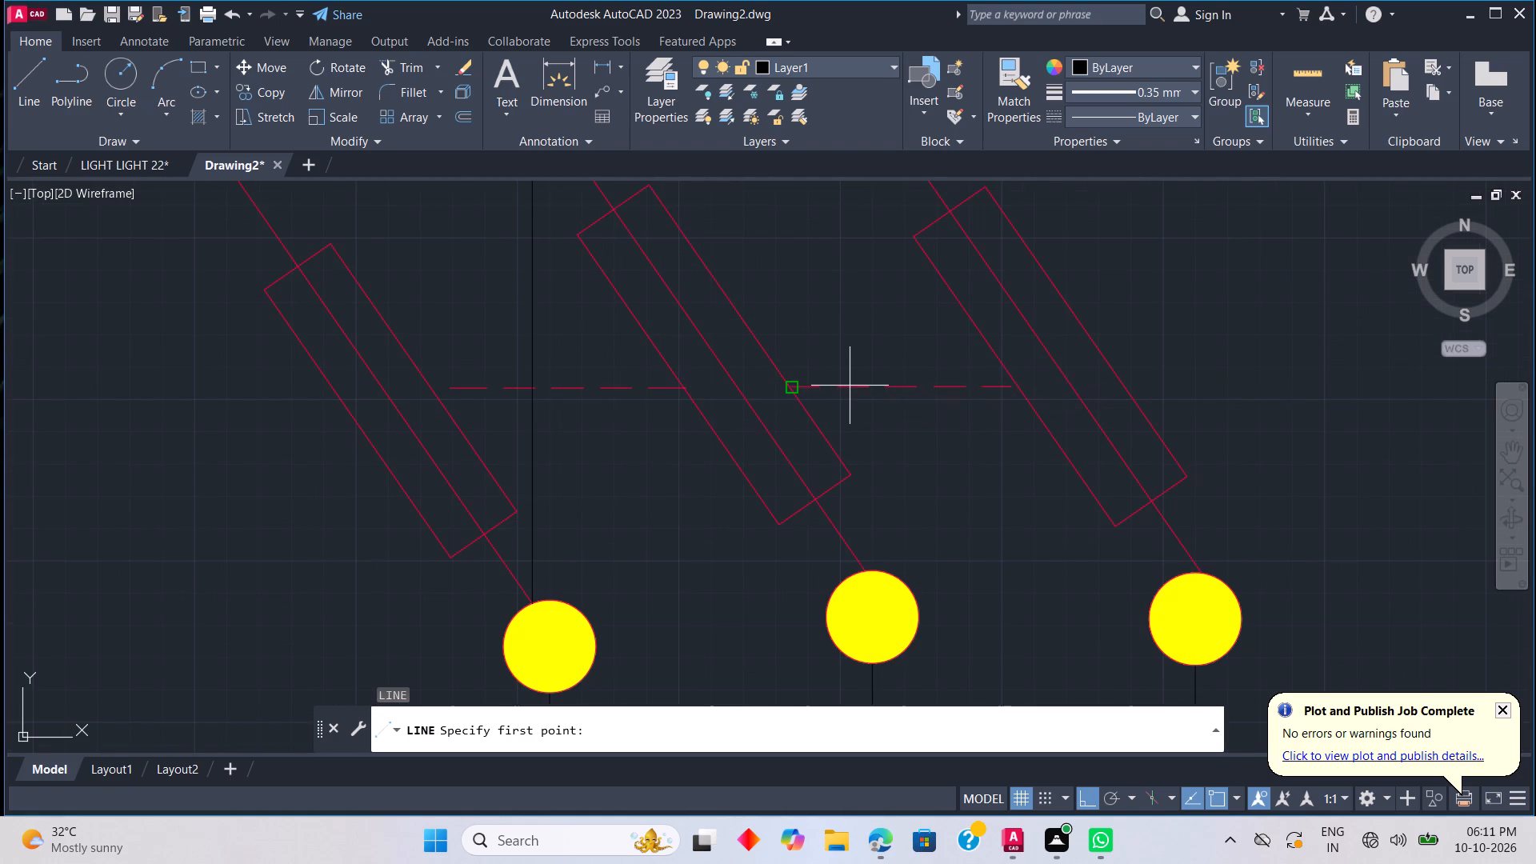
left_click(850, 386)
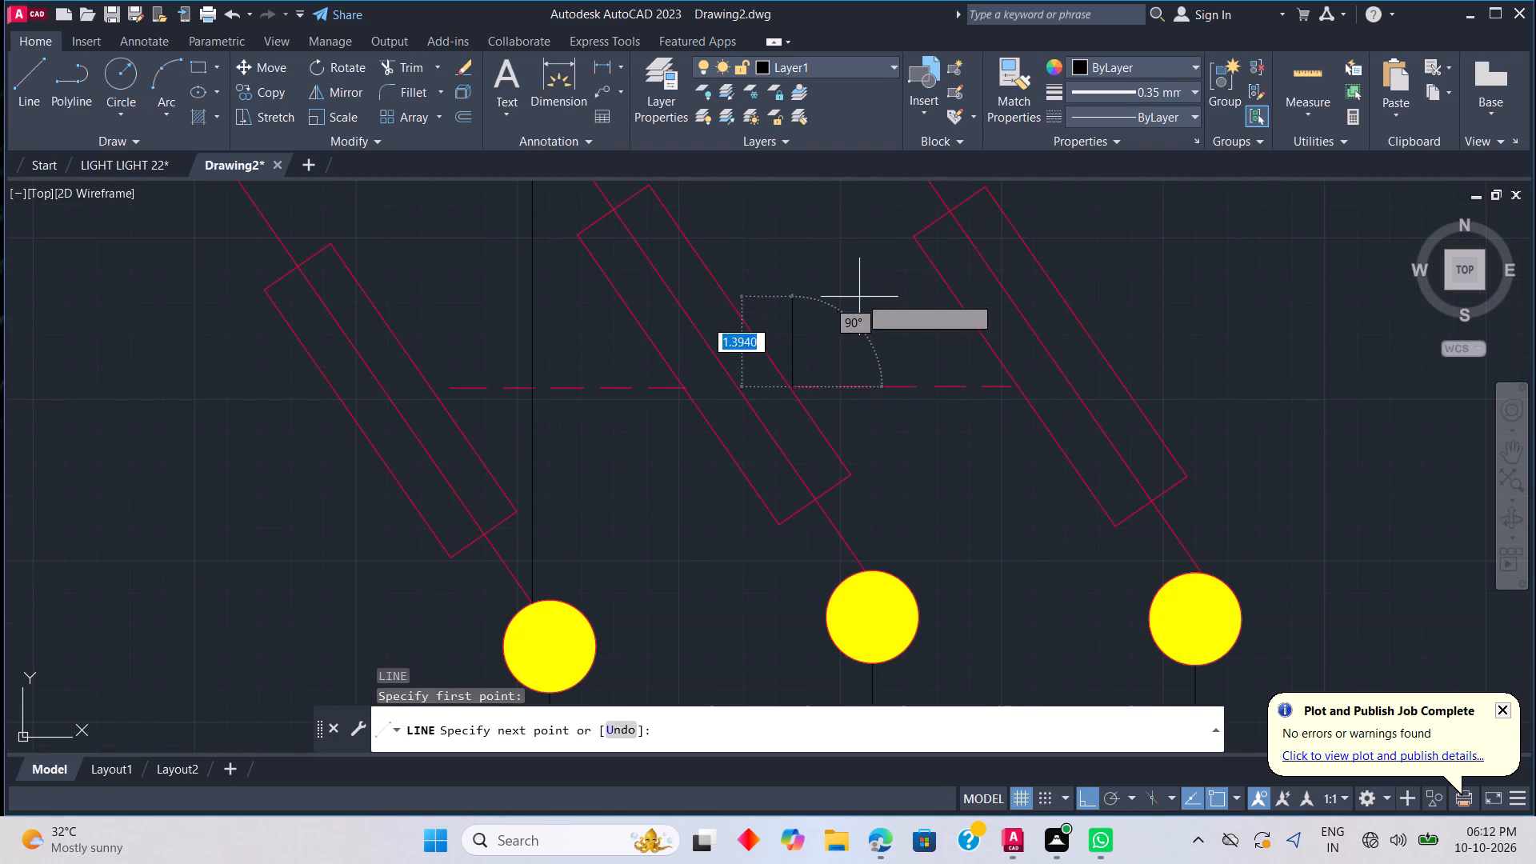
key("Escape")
With Nearest object snap enabled, draw the second vertical supply line from the right-hand dashed link to just above the first line's upper end.
key("l")
key("space")
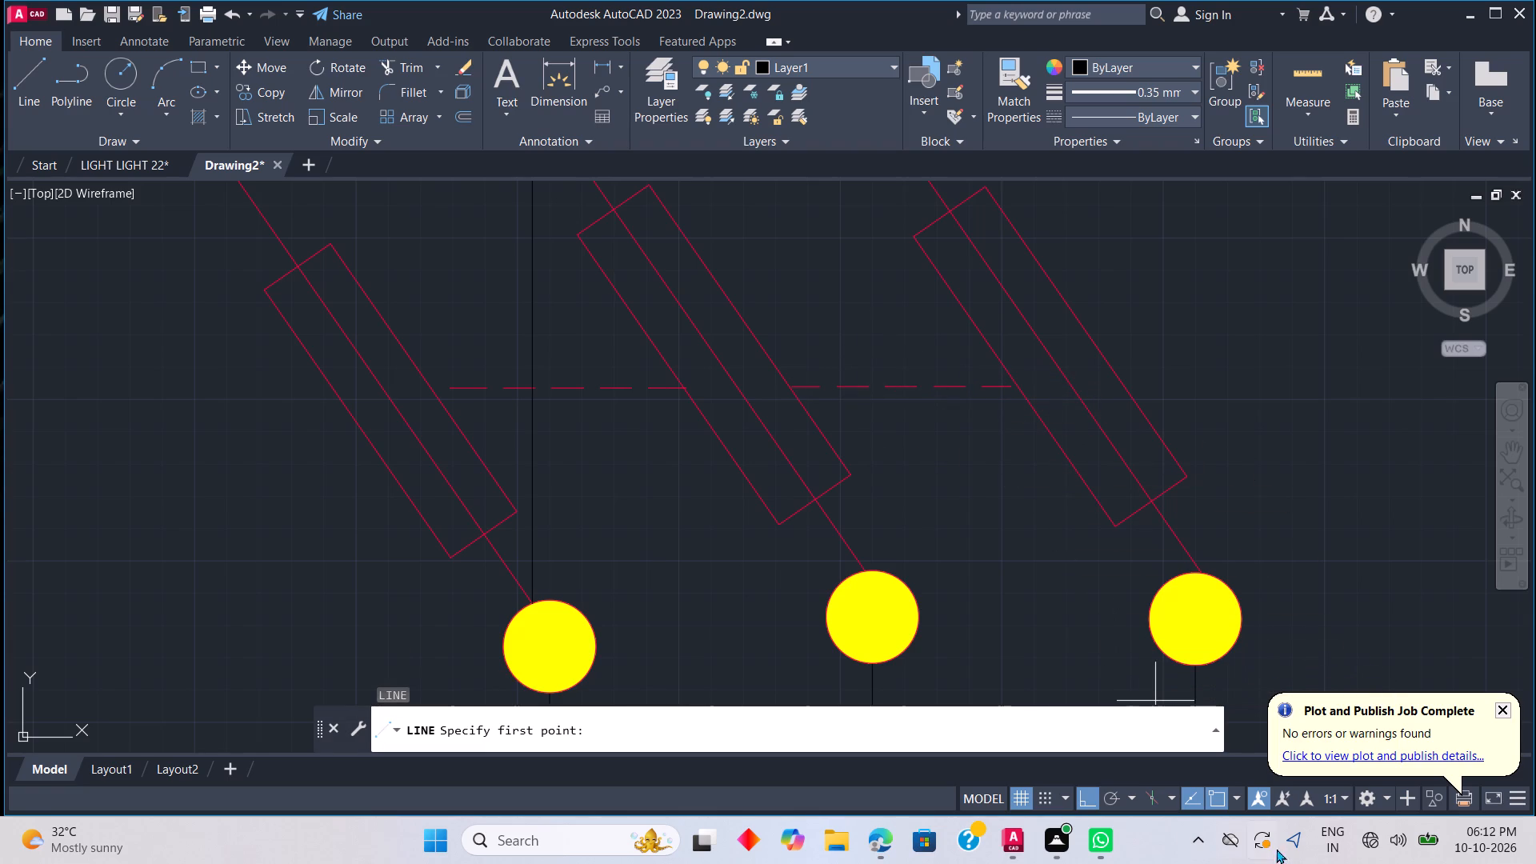
left_click(1234, 802)
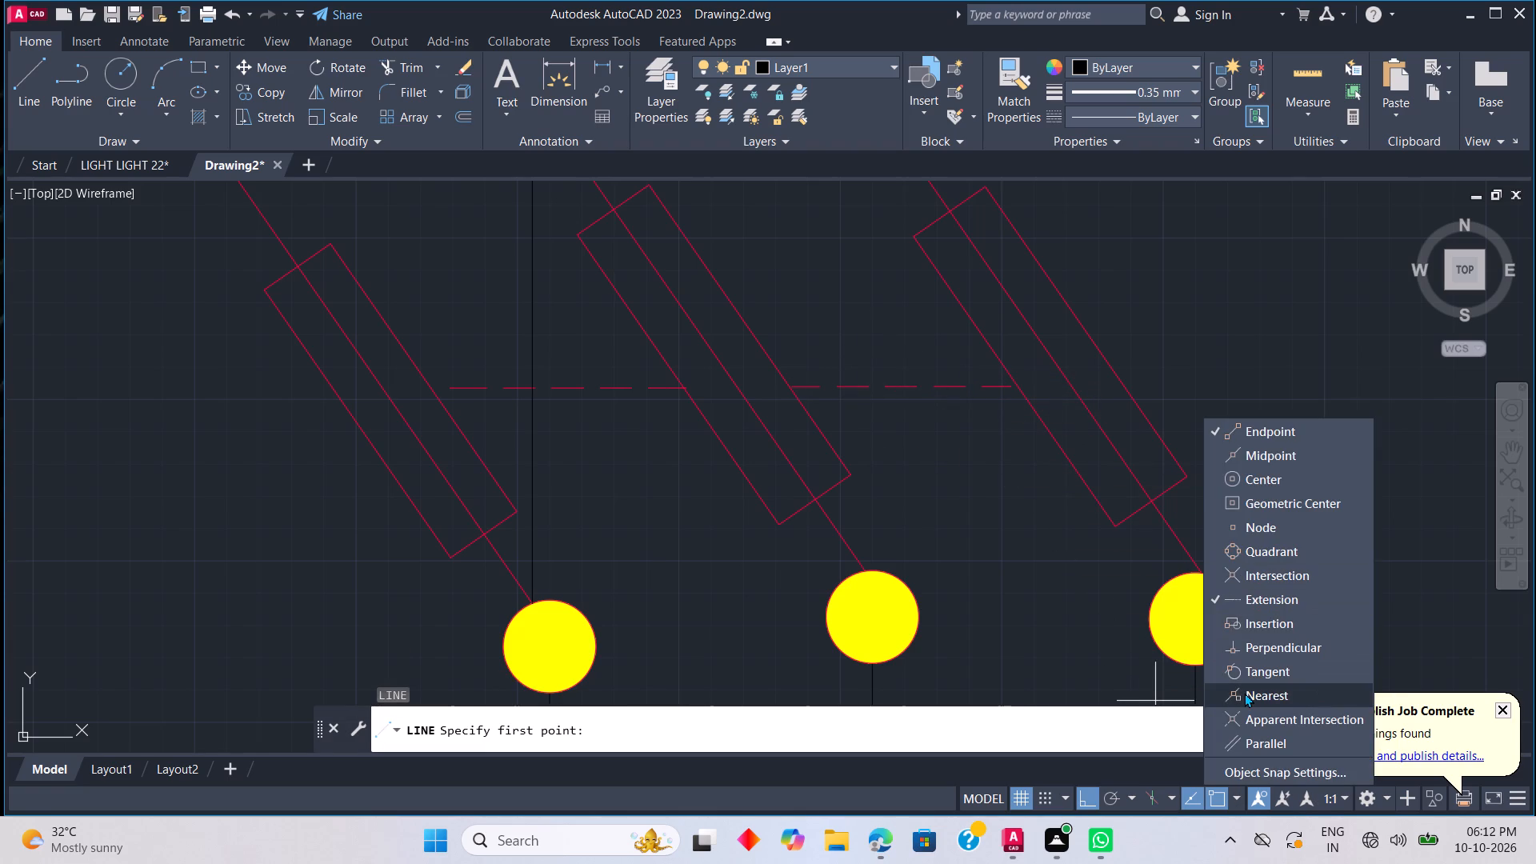
left_click(1244, 693)
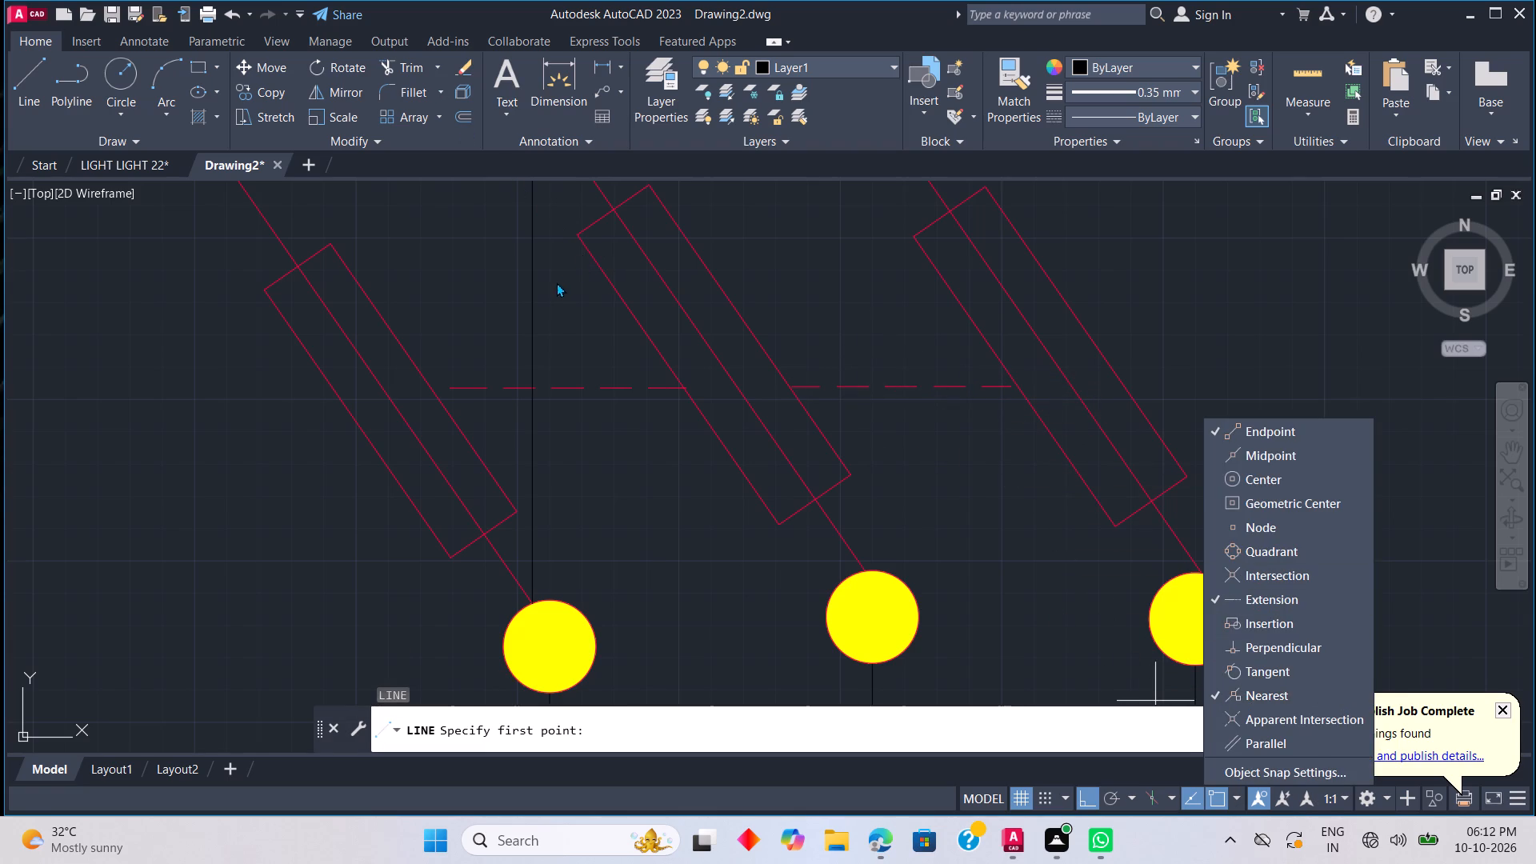
left_click(554, 283)
left_click(843, 386)
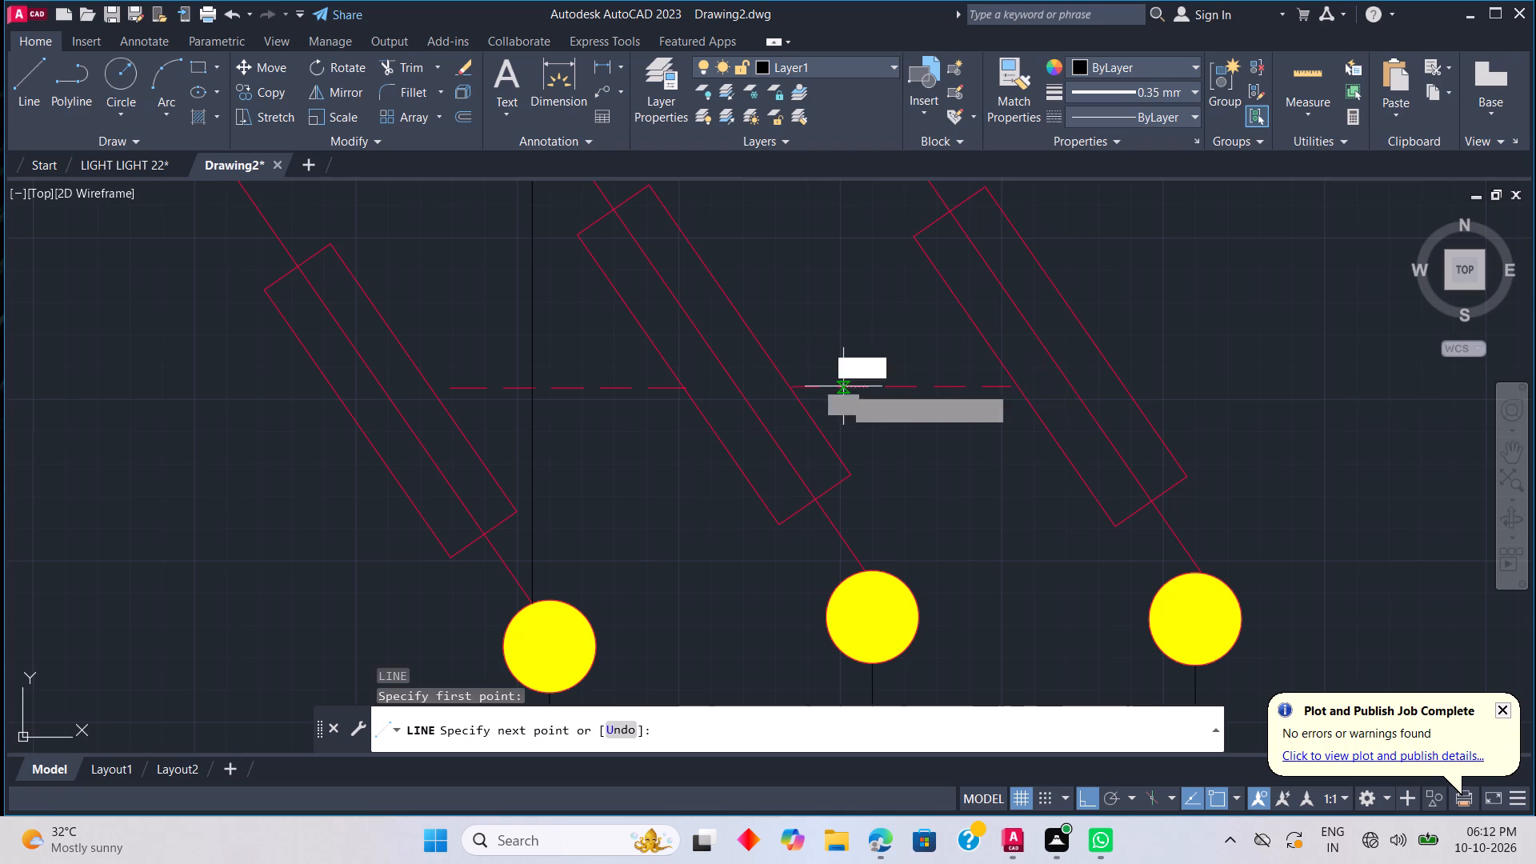
middle_click(832, 200)
middle_click_drag(832, 200, 882, 406)
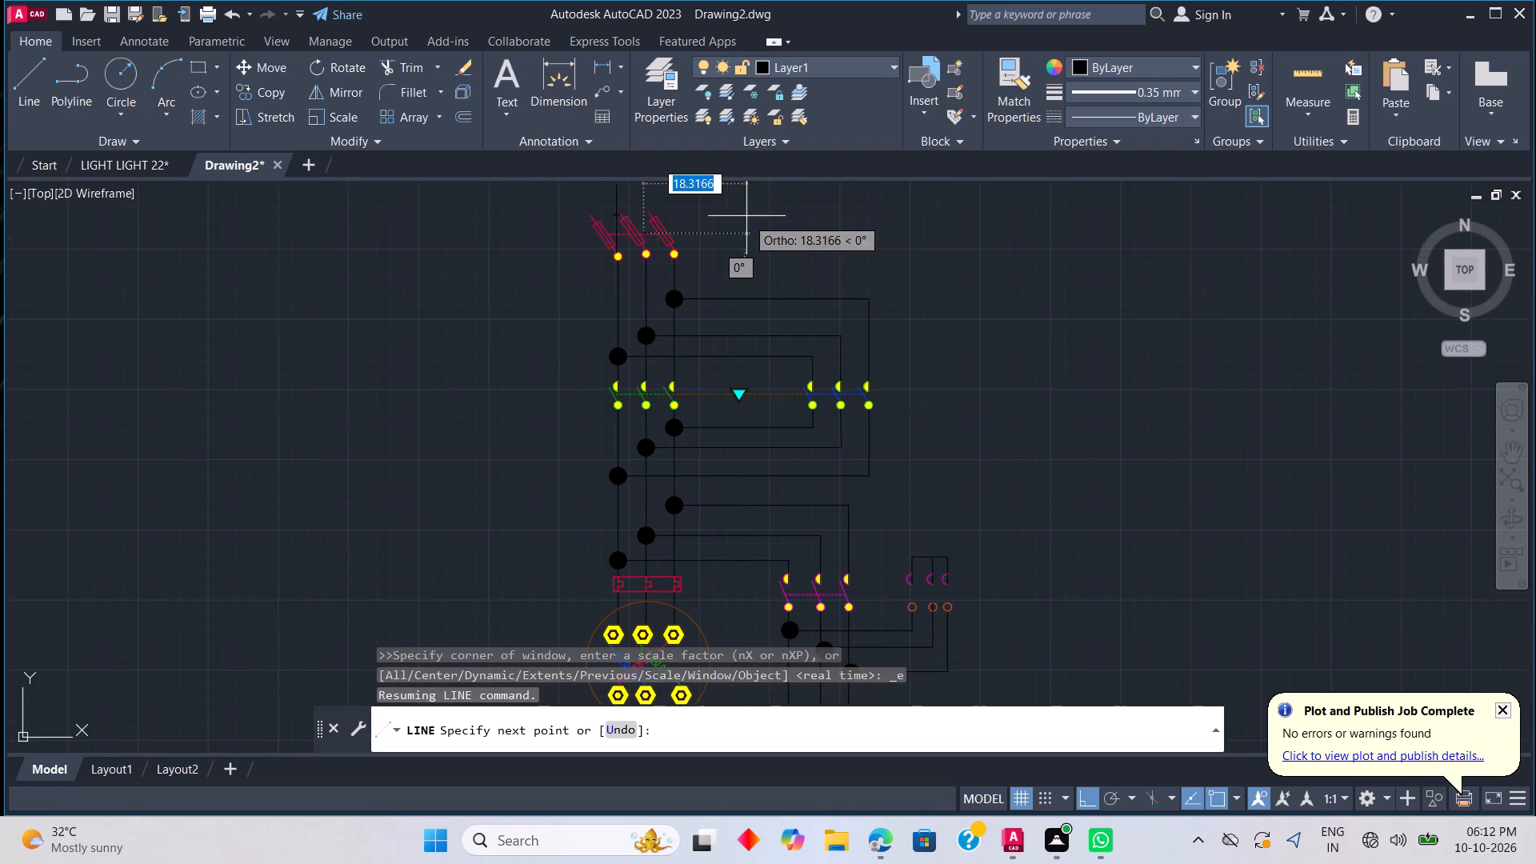
middle_click_drag(745, 232, 818, 426)
scroll(713, 350, "up", 3)
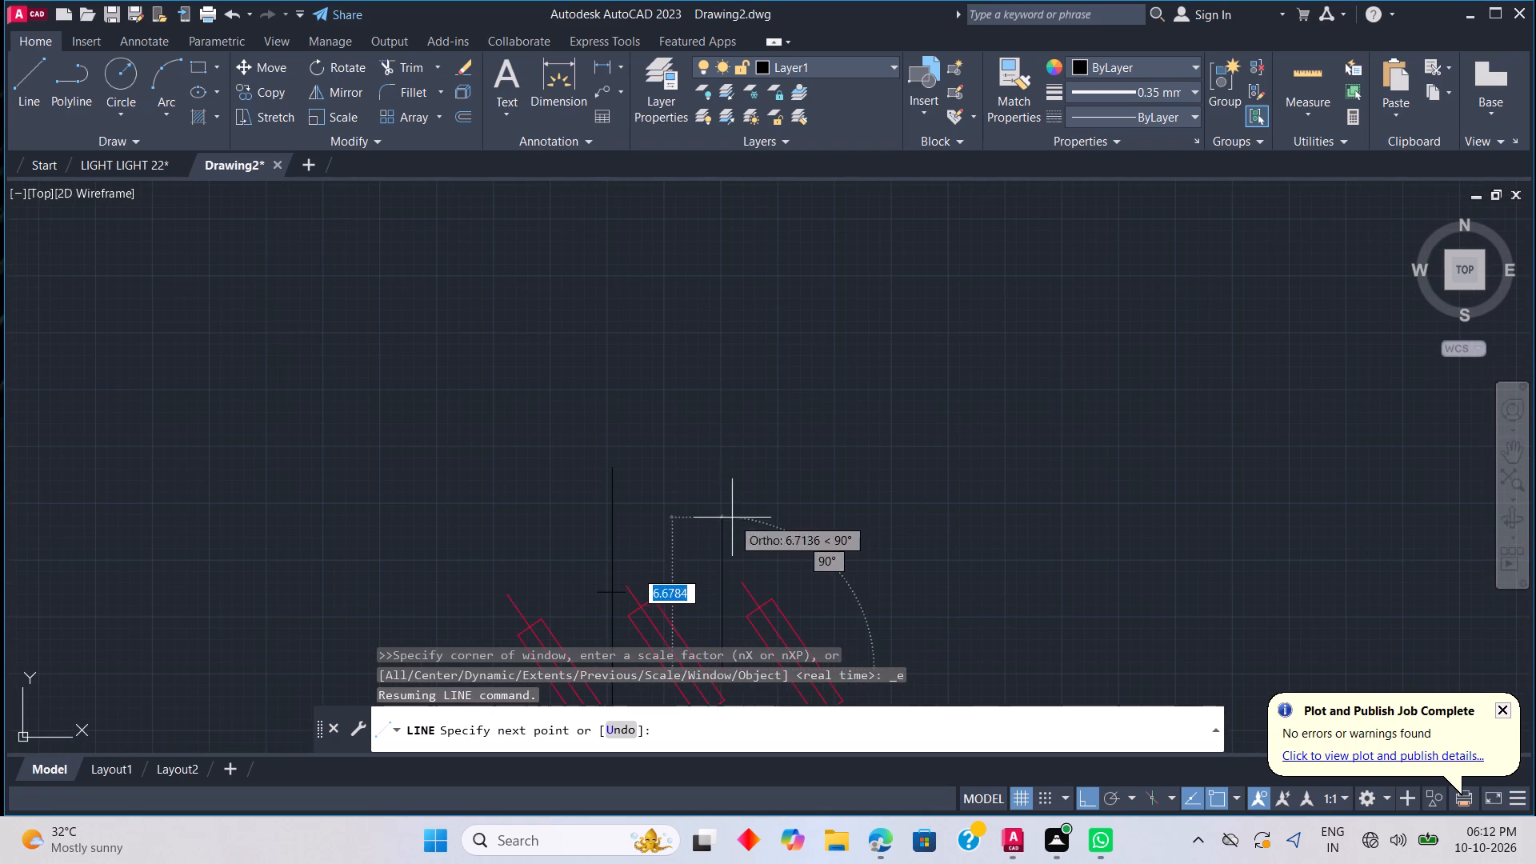
left_click(706, 458)
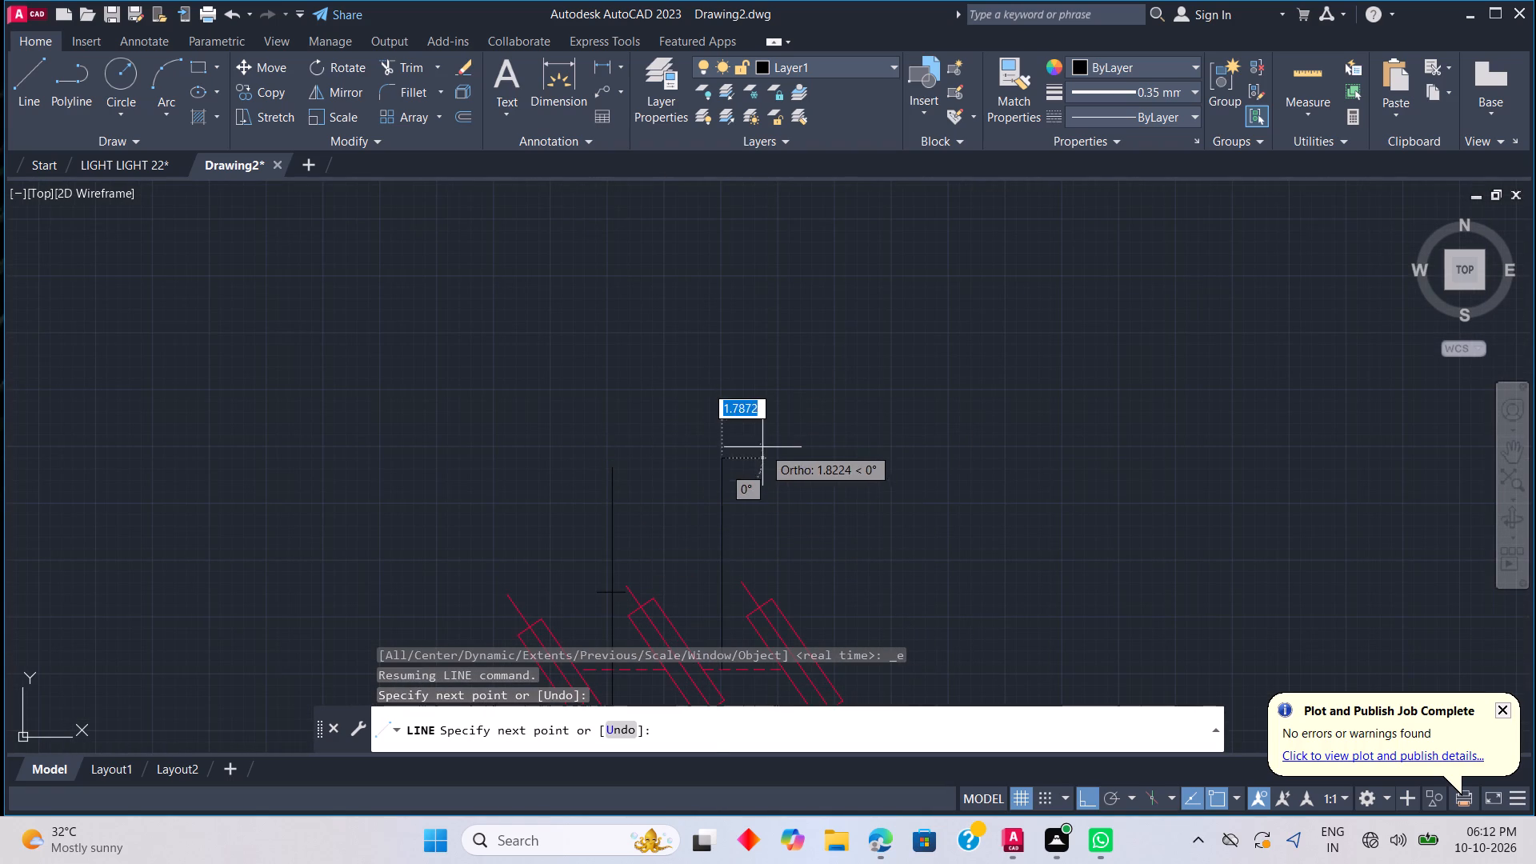
key("Escape")
scroll(759, 486, "down", 4)
scroll(791, 586, "up", 3)
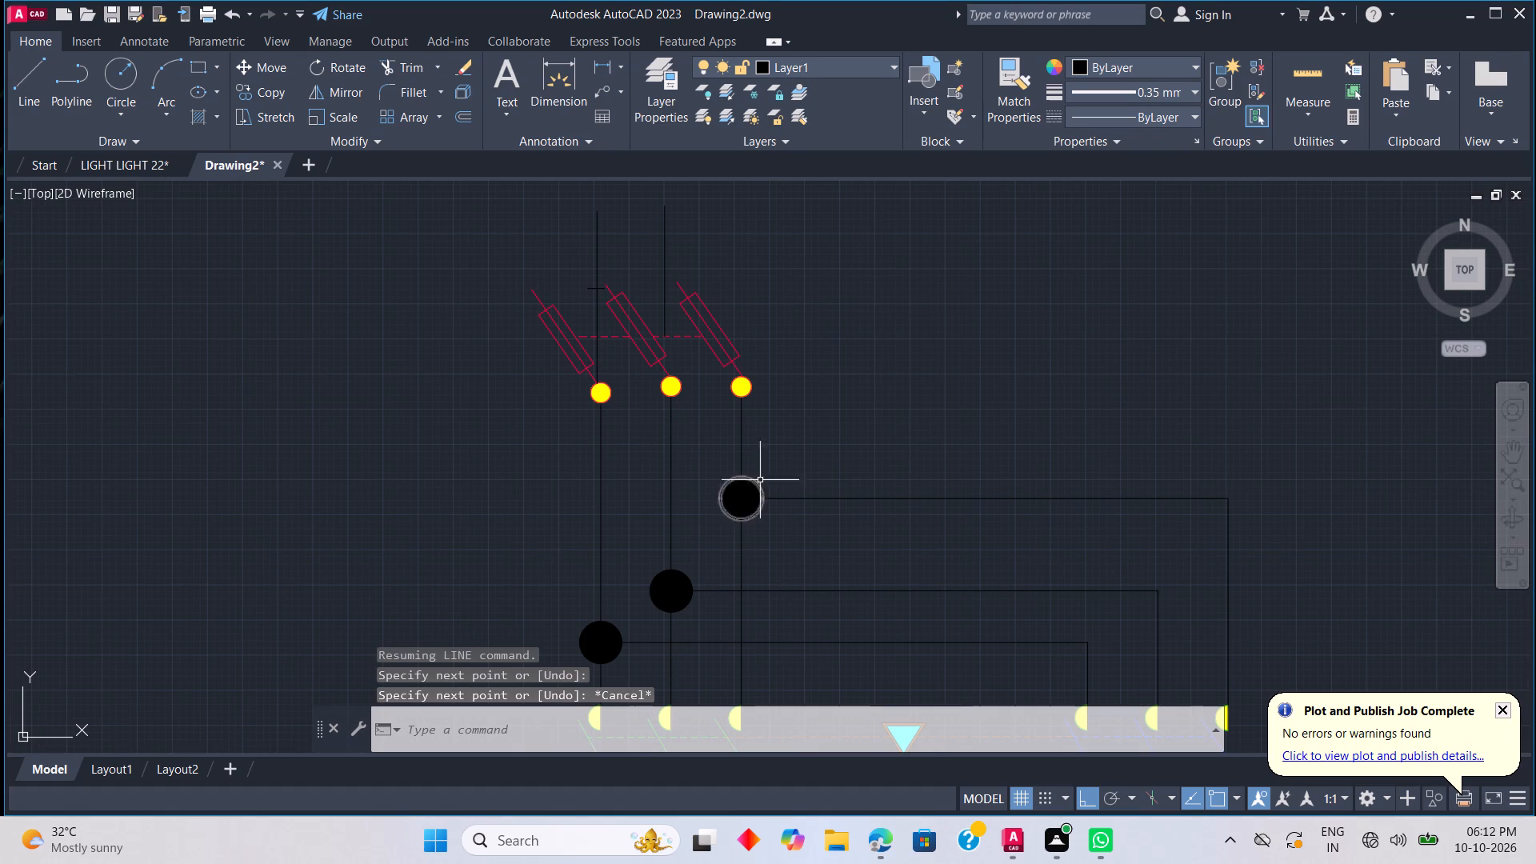
Draw a vertical supply line about 7.4 long above the third yellow circle, starting level with the dashed link.
type("L")
key("space")
scroll(745, 350, "up", 2)
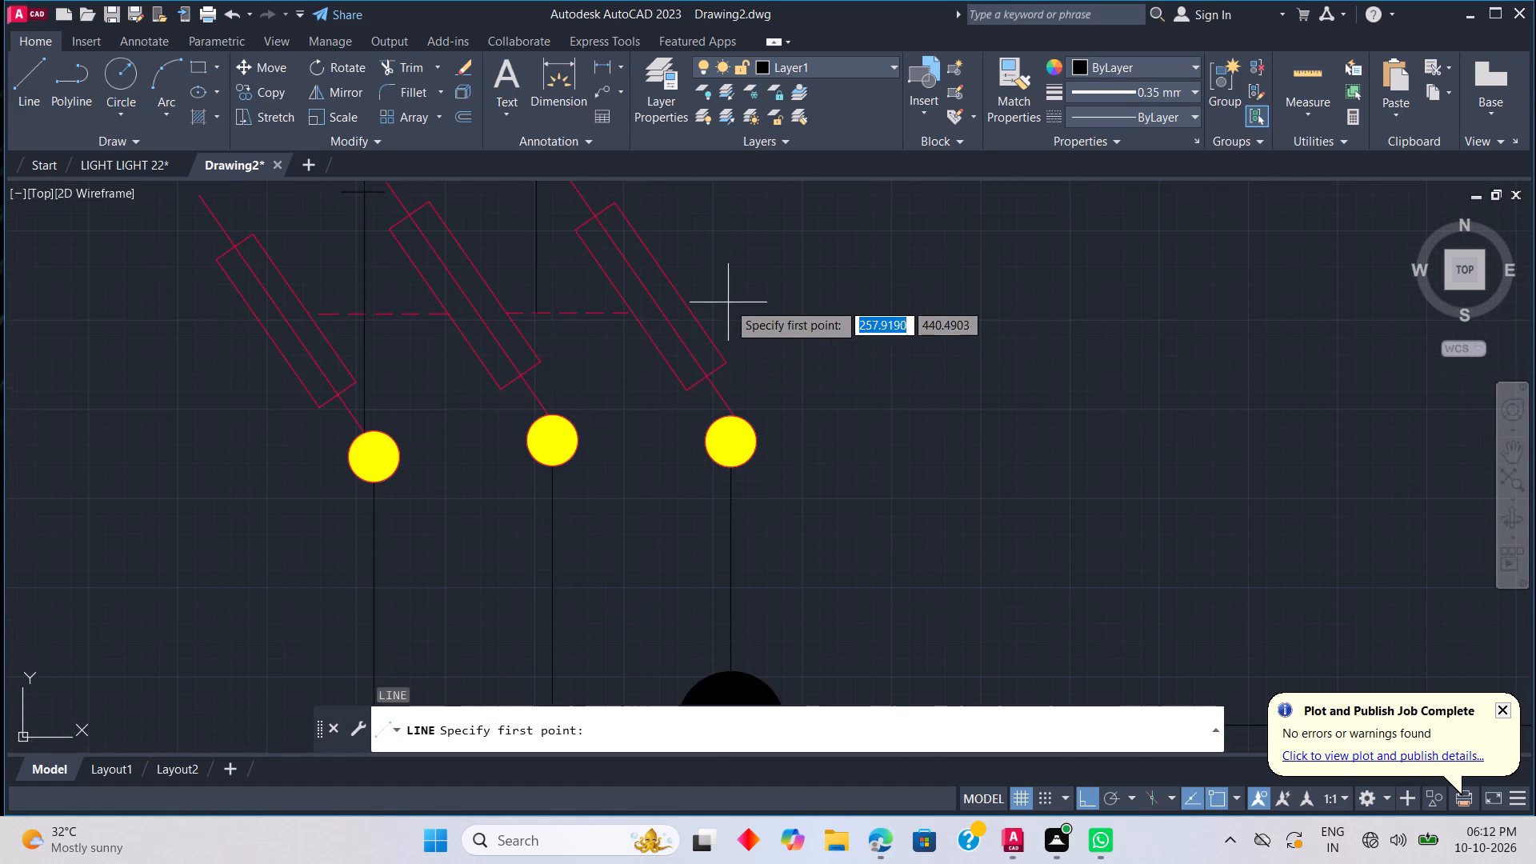
middle_click_drag(735, 297, 801, 484)
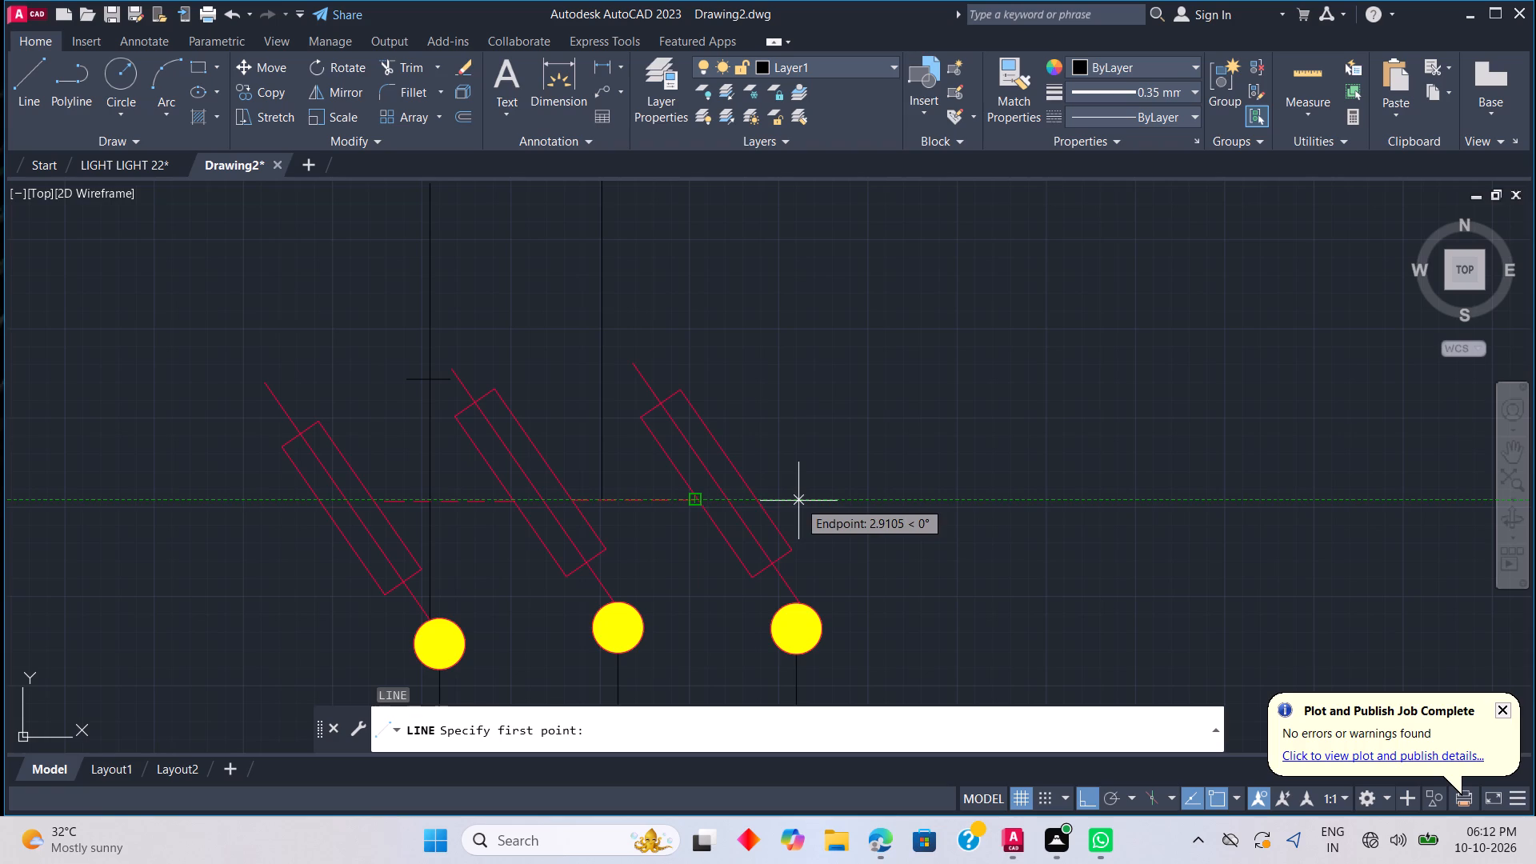
left_click(798, 501)
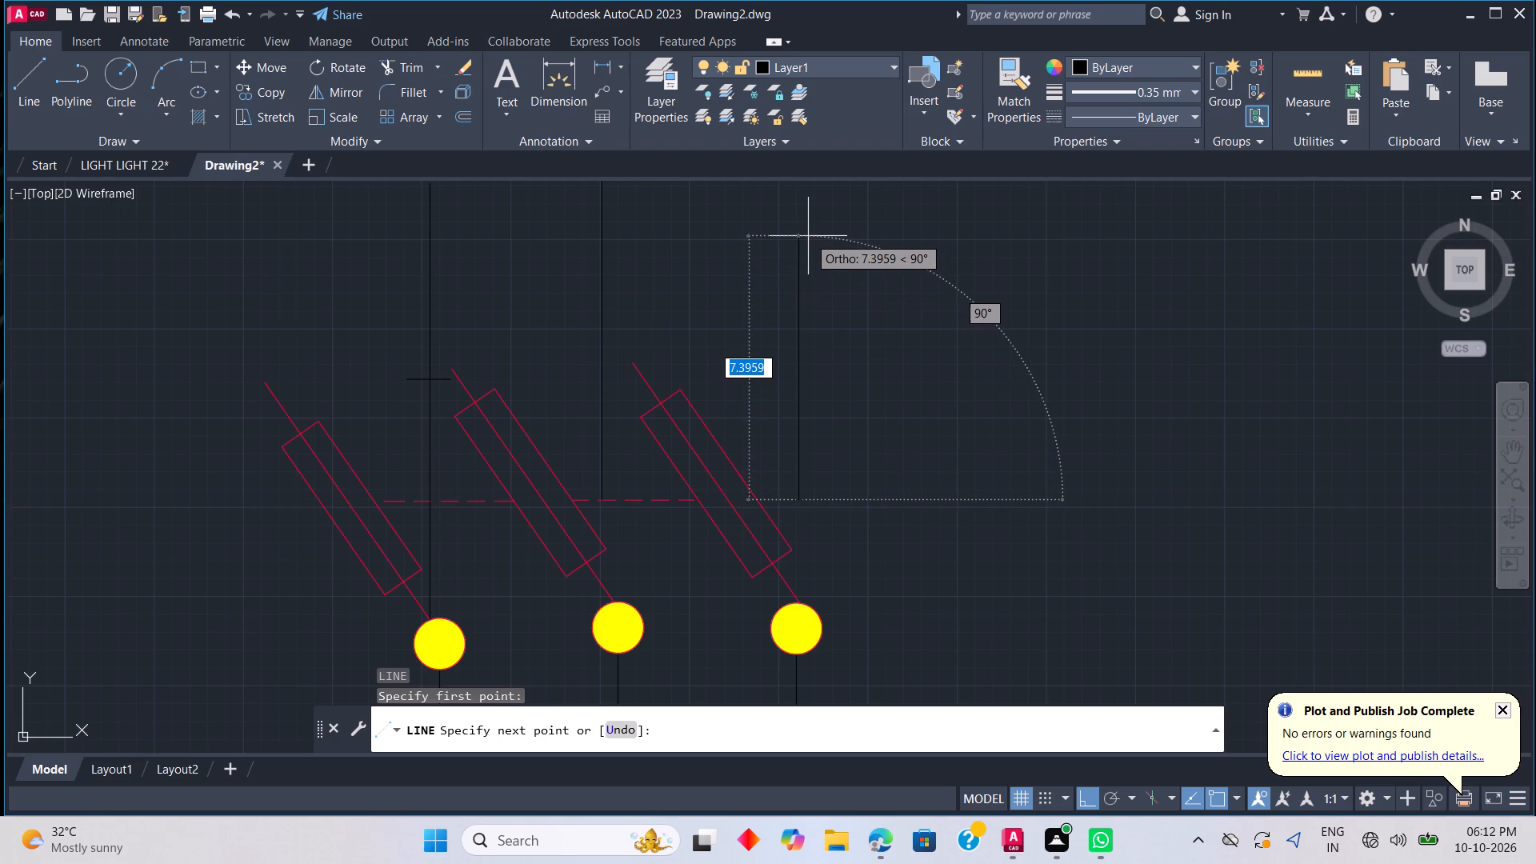
left_click(808, 236)
key("Escape")
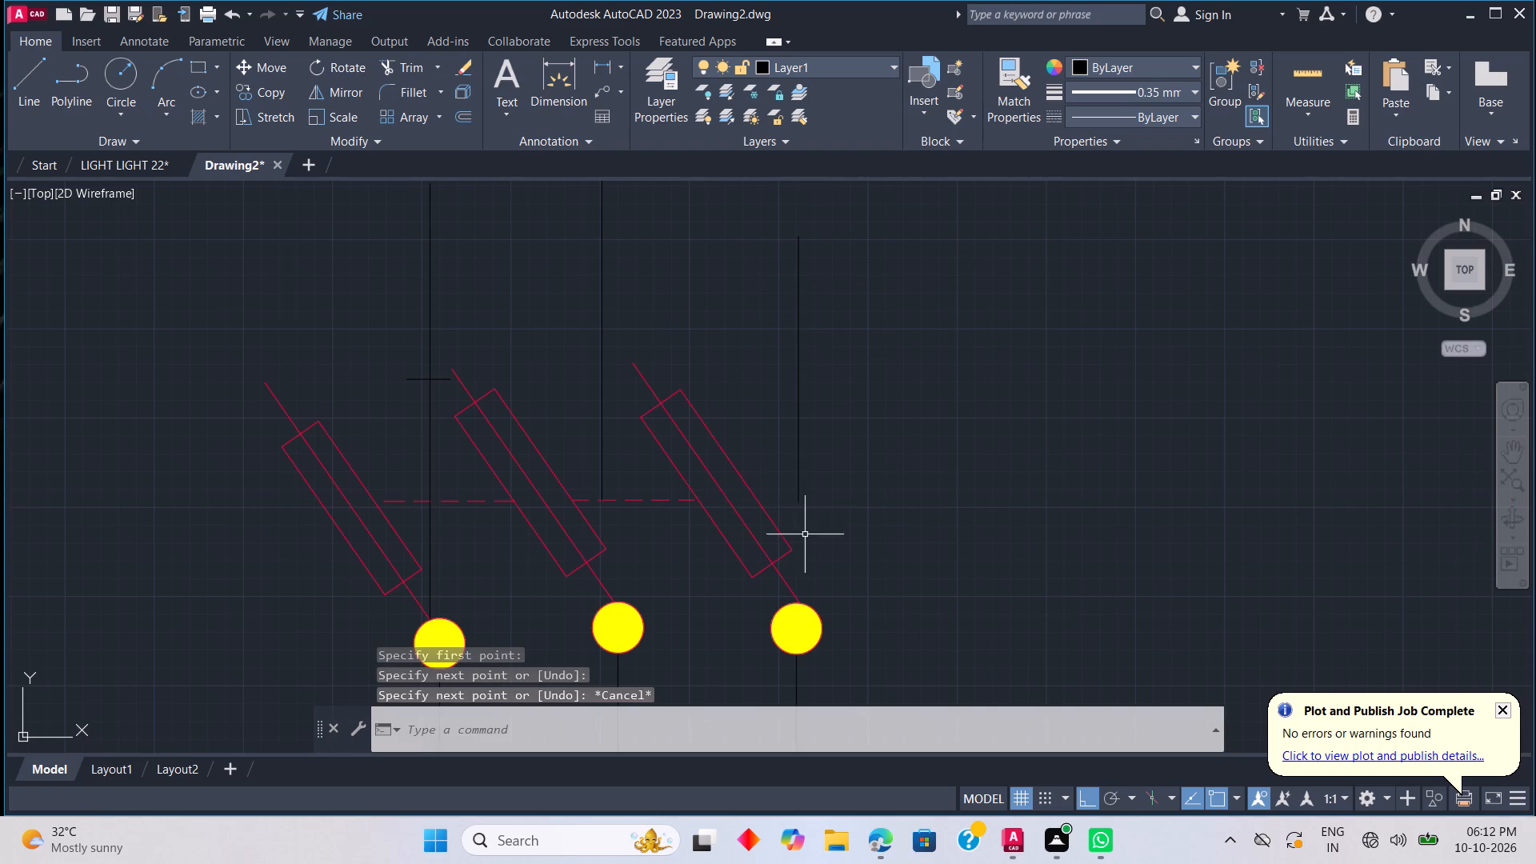
Draw a short horizontal tick across the second supply line, level with the tick on the first line.
key("l")
key("space")
scroll(562, 382, "up", 1)
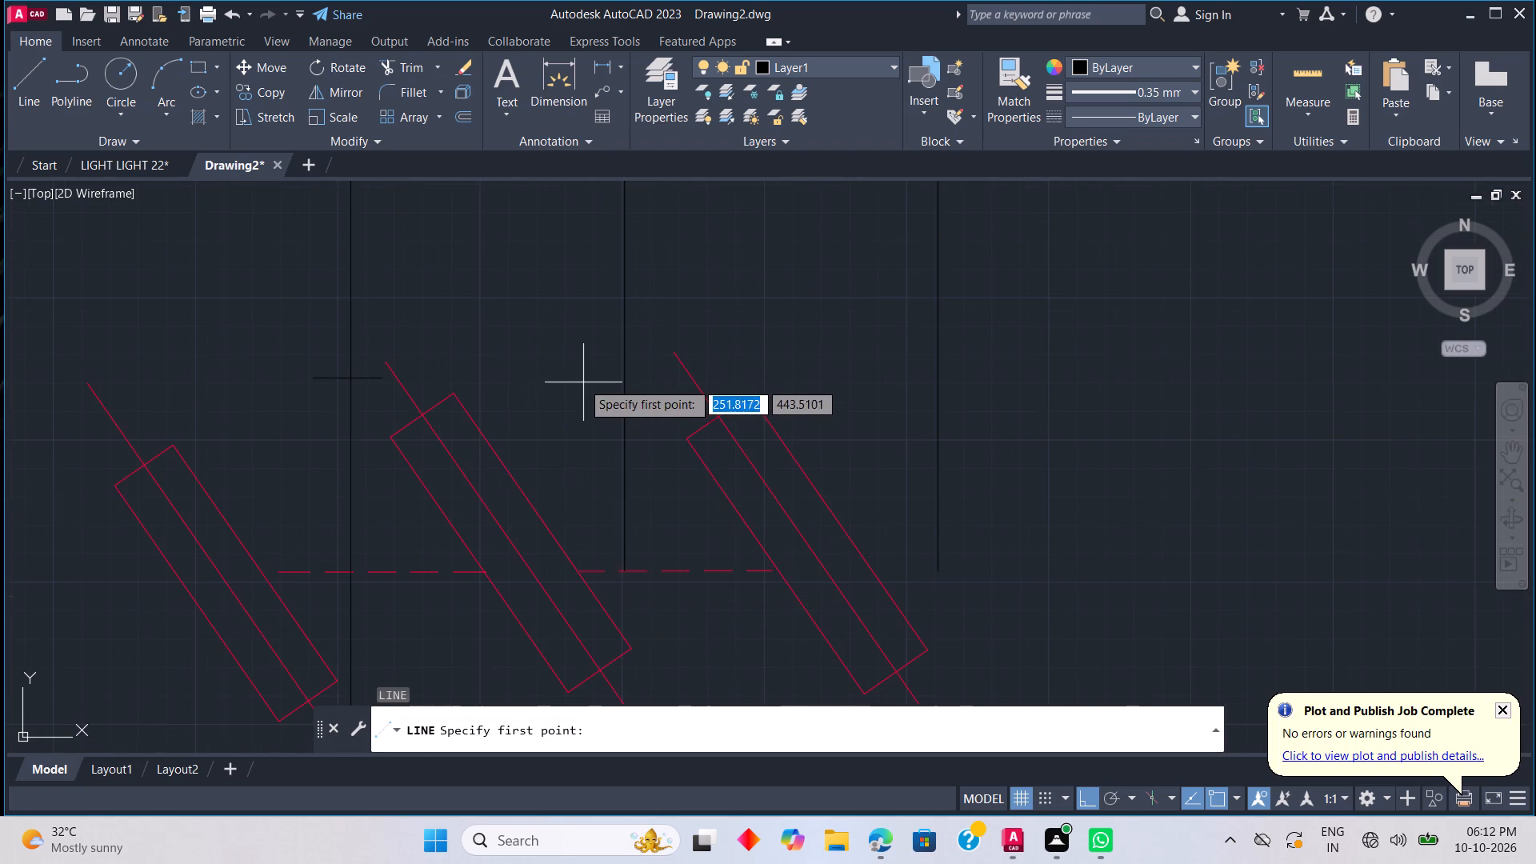
scroll(582, 386, "up", 1)
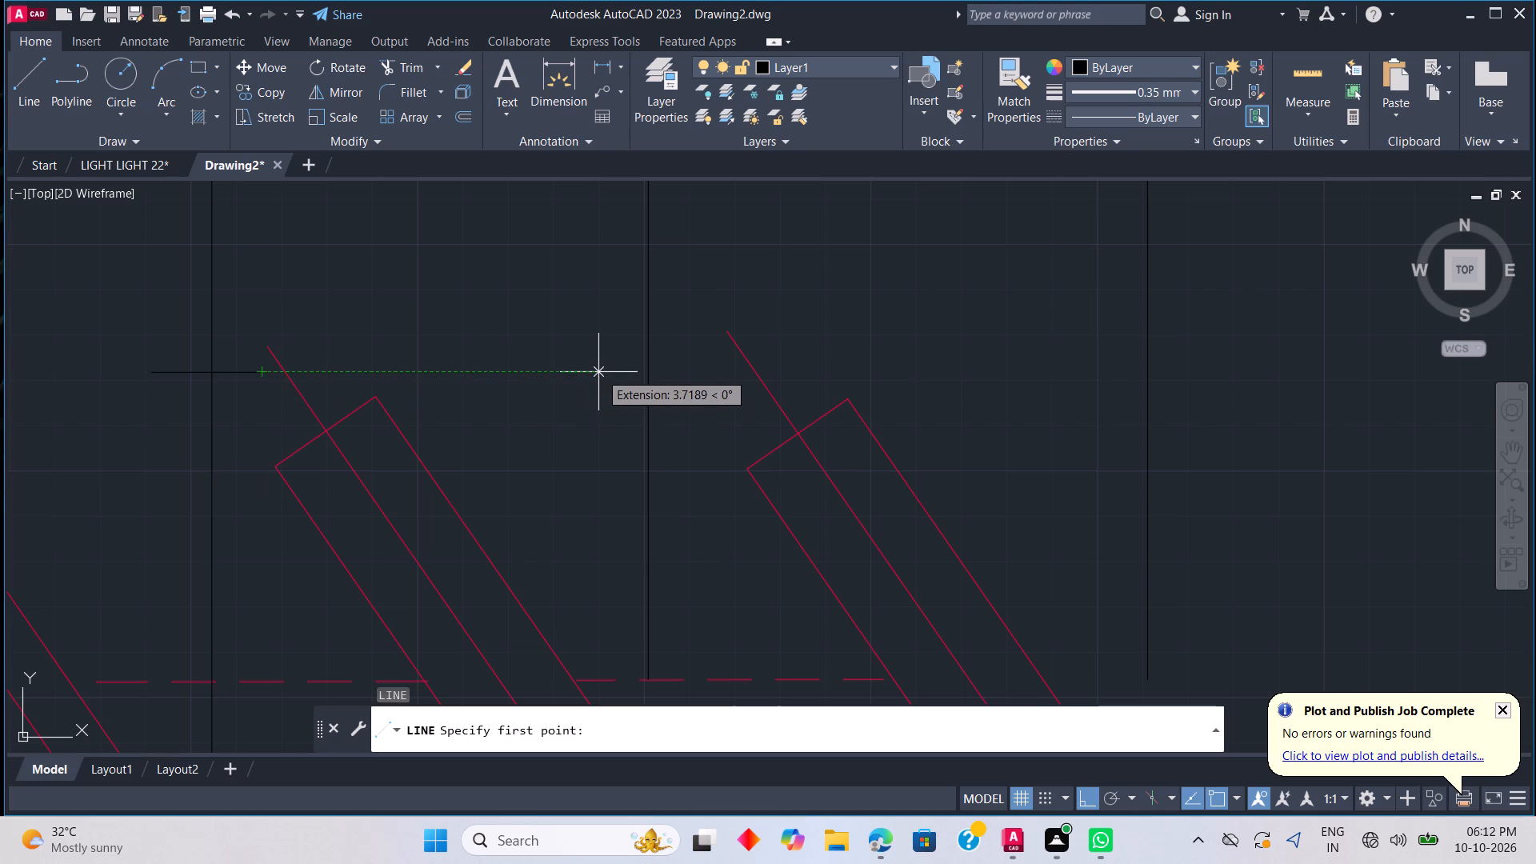
left_click_drag(613, 372, 623, 373)
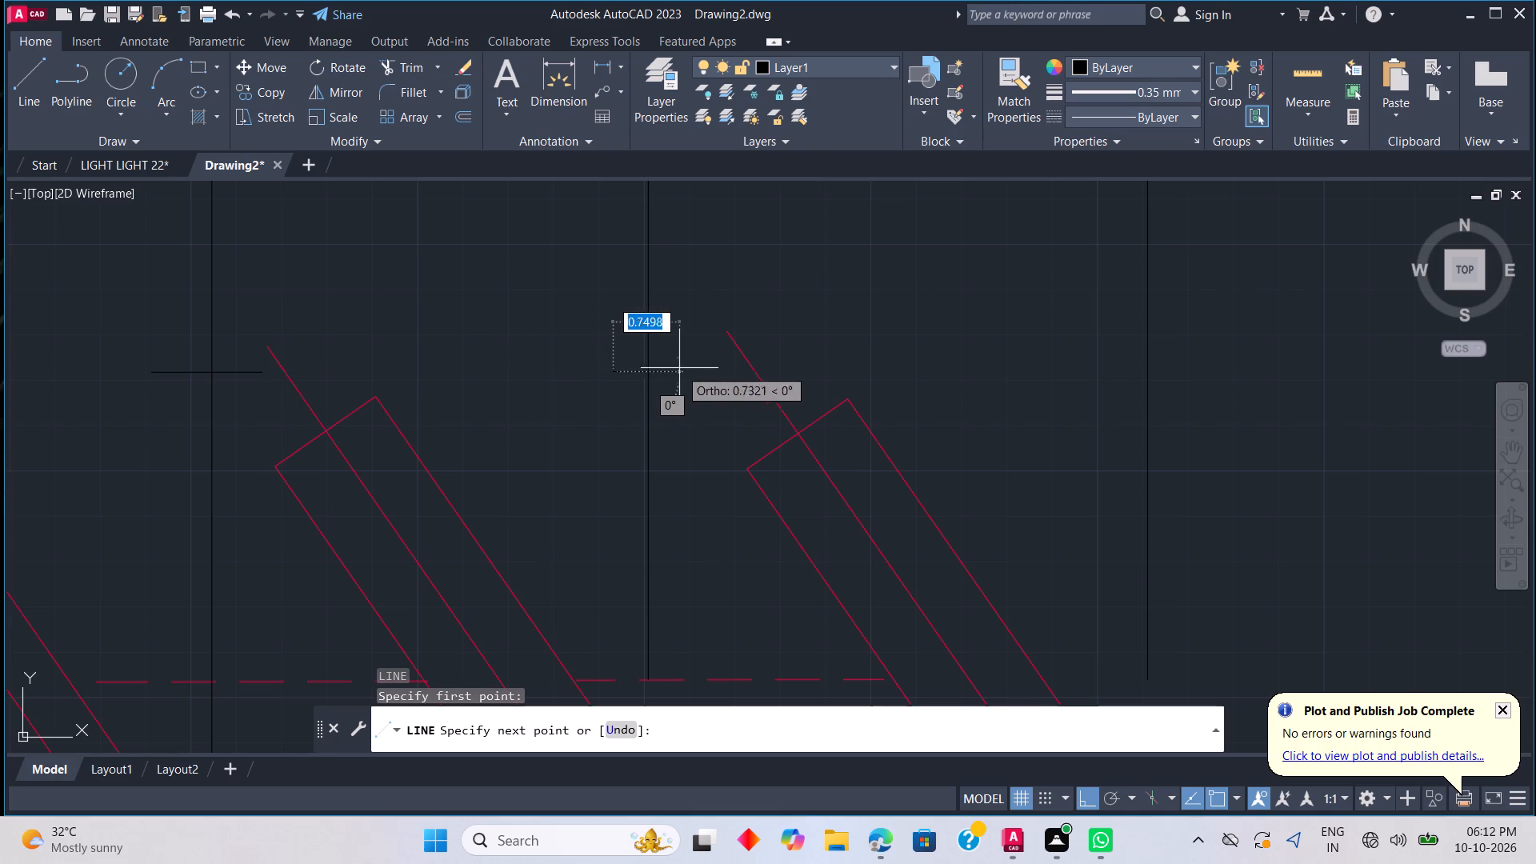
left_click(691, 370)
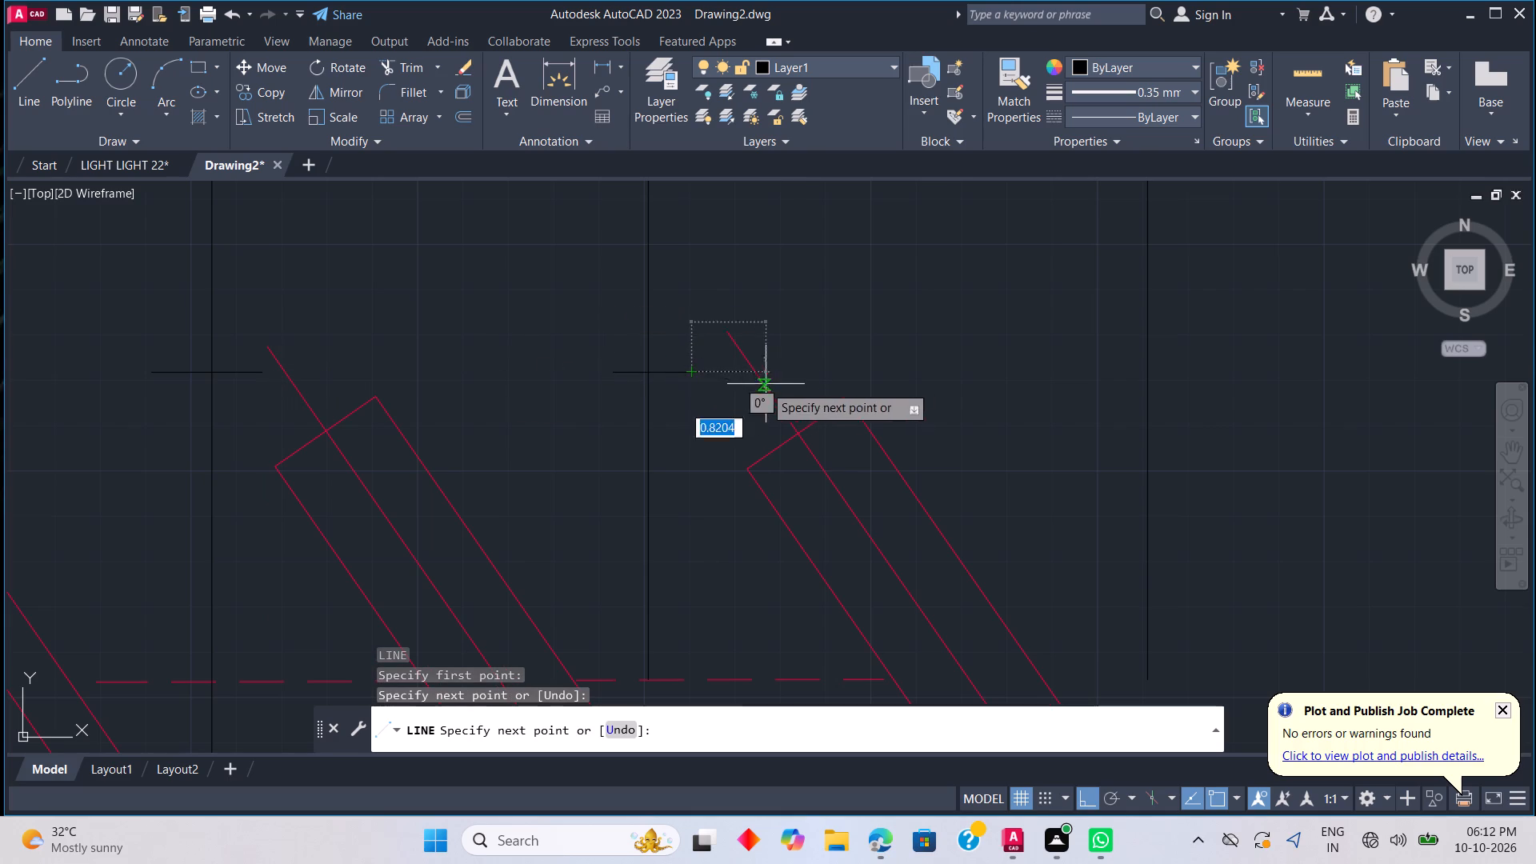
key("Escape")
scroll(985, 378, "down", 3)
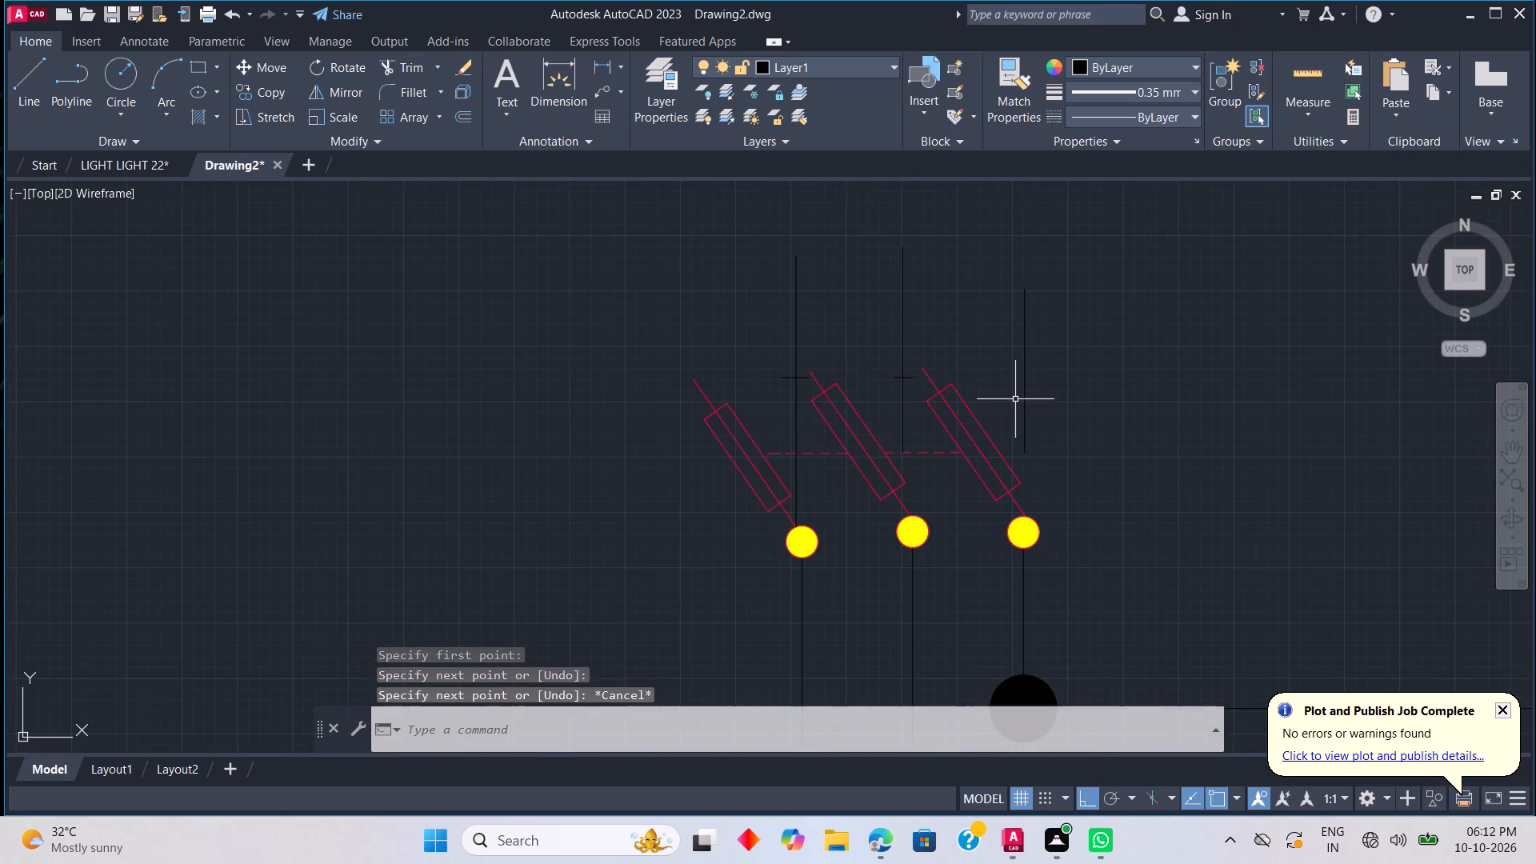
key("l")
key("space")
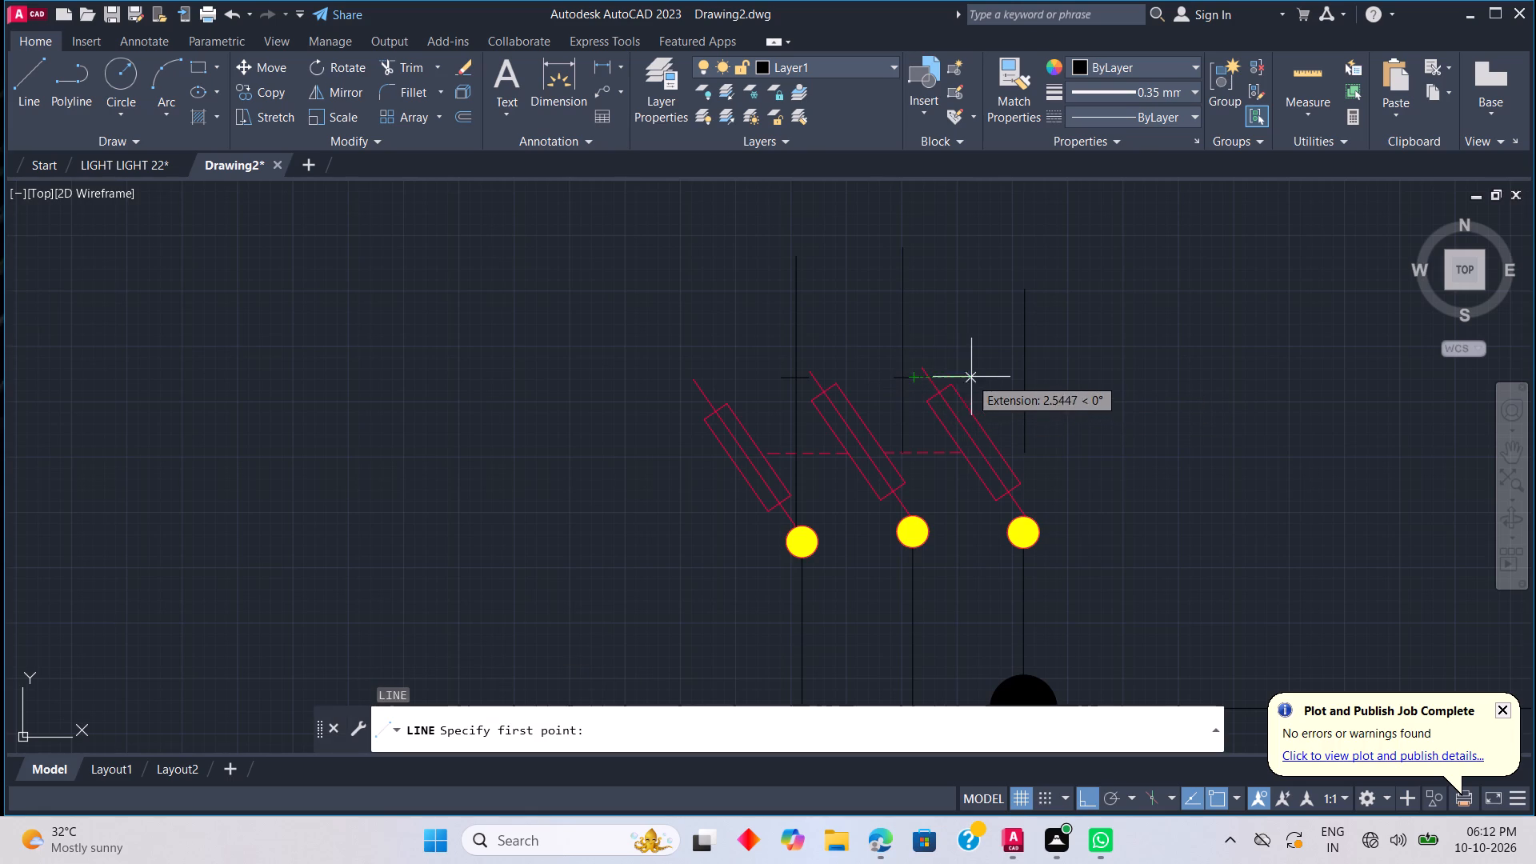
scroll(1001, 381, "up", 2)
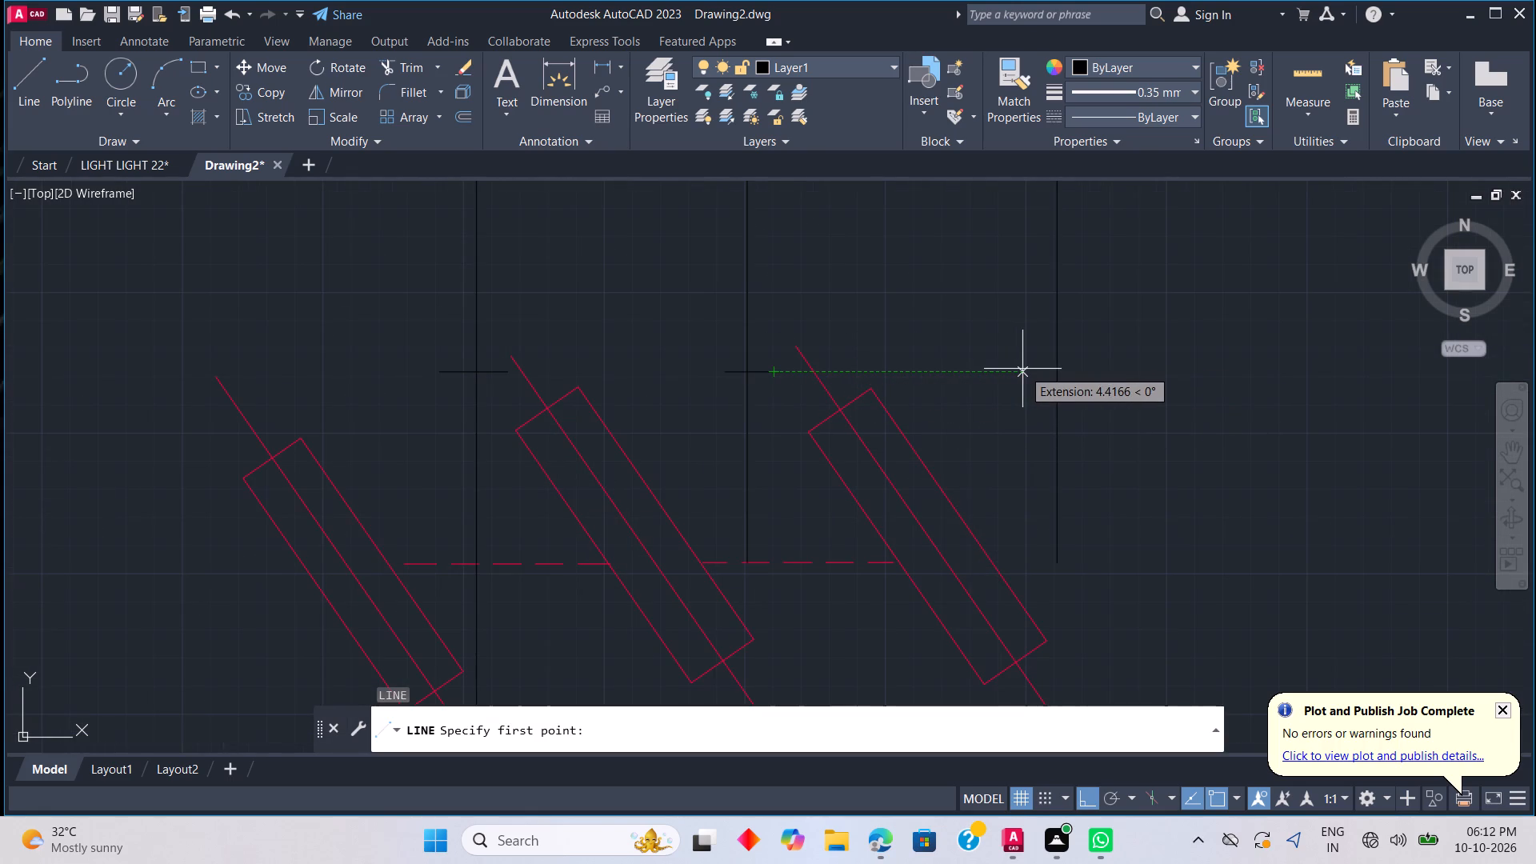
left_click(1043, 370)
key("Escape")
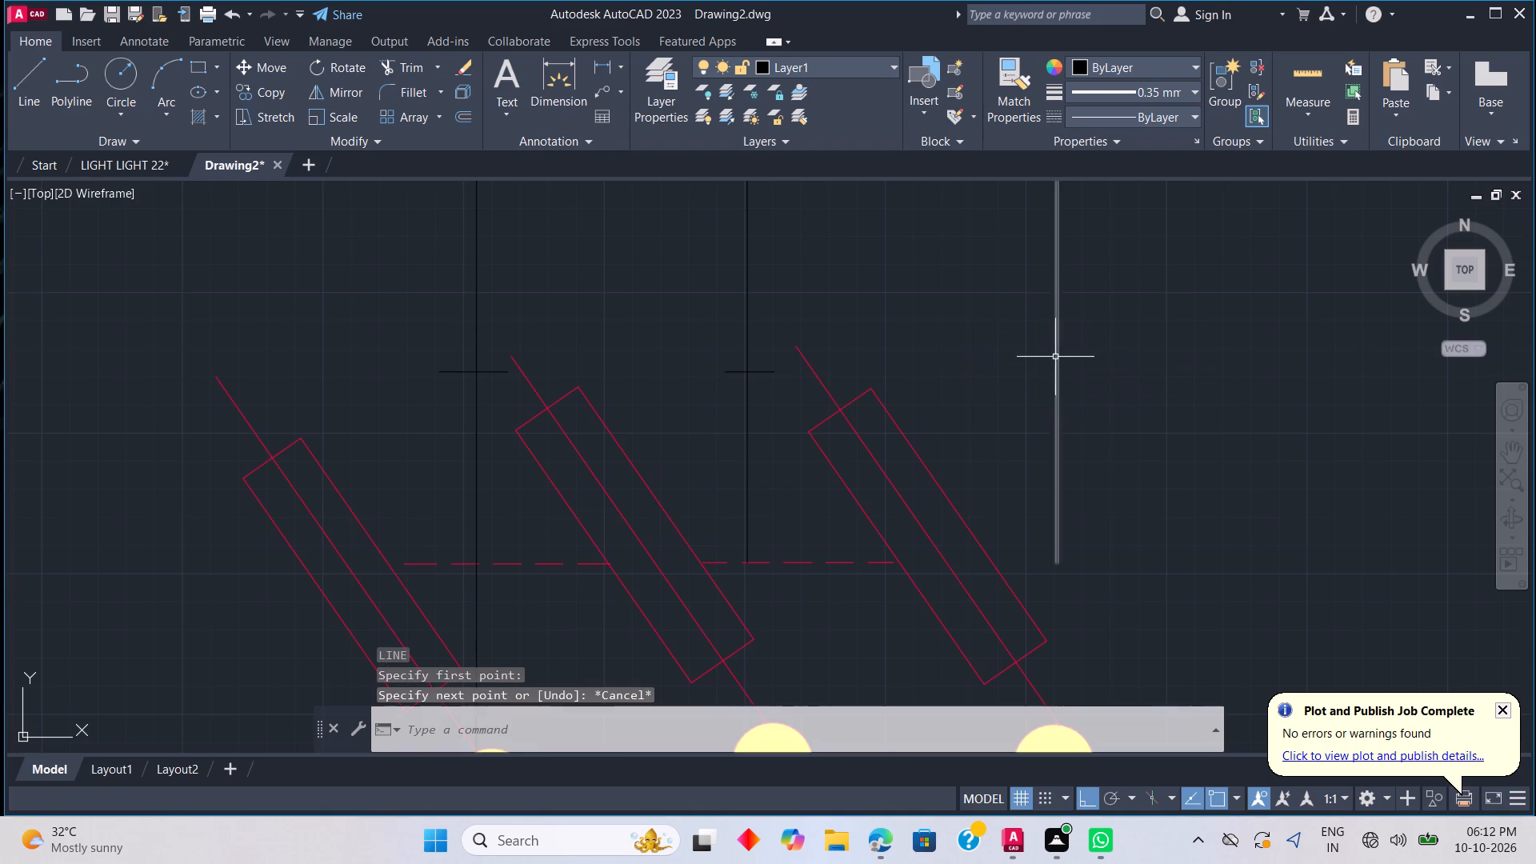
Draw a horizontal tick about 0.7 long across the third supply line, level with the other two ticks.
key("l")
key("space")
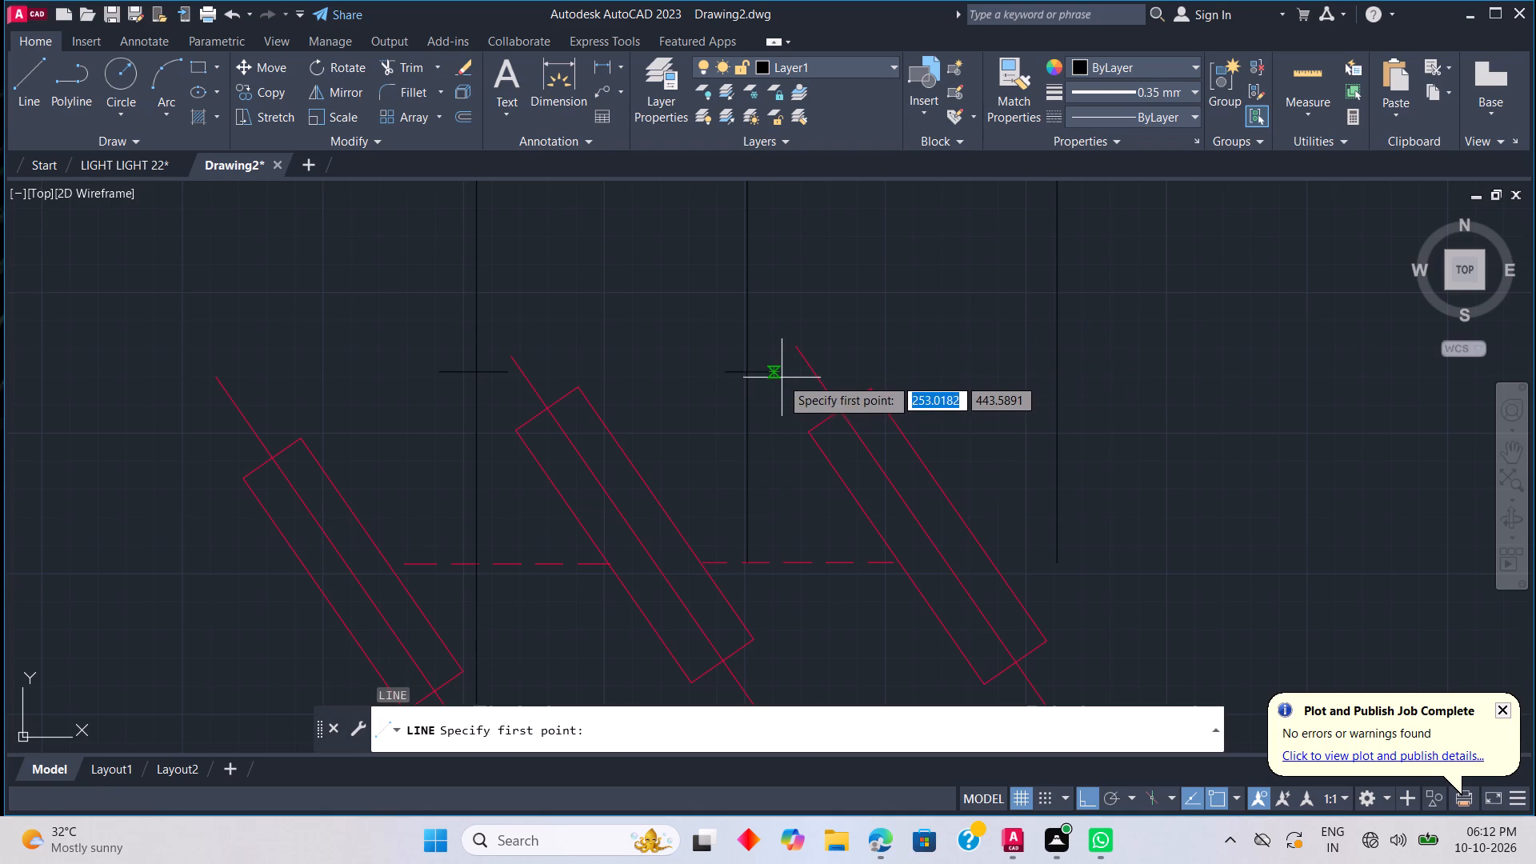
left_click(1034, 368)
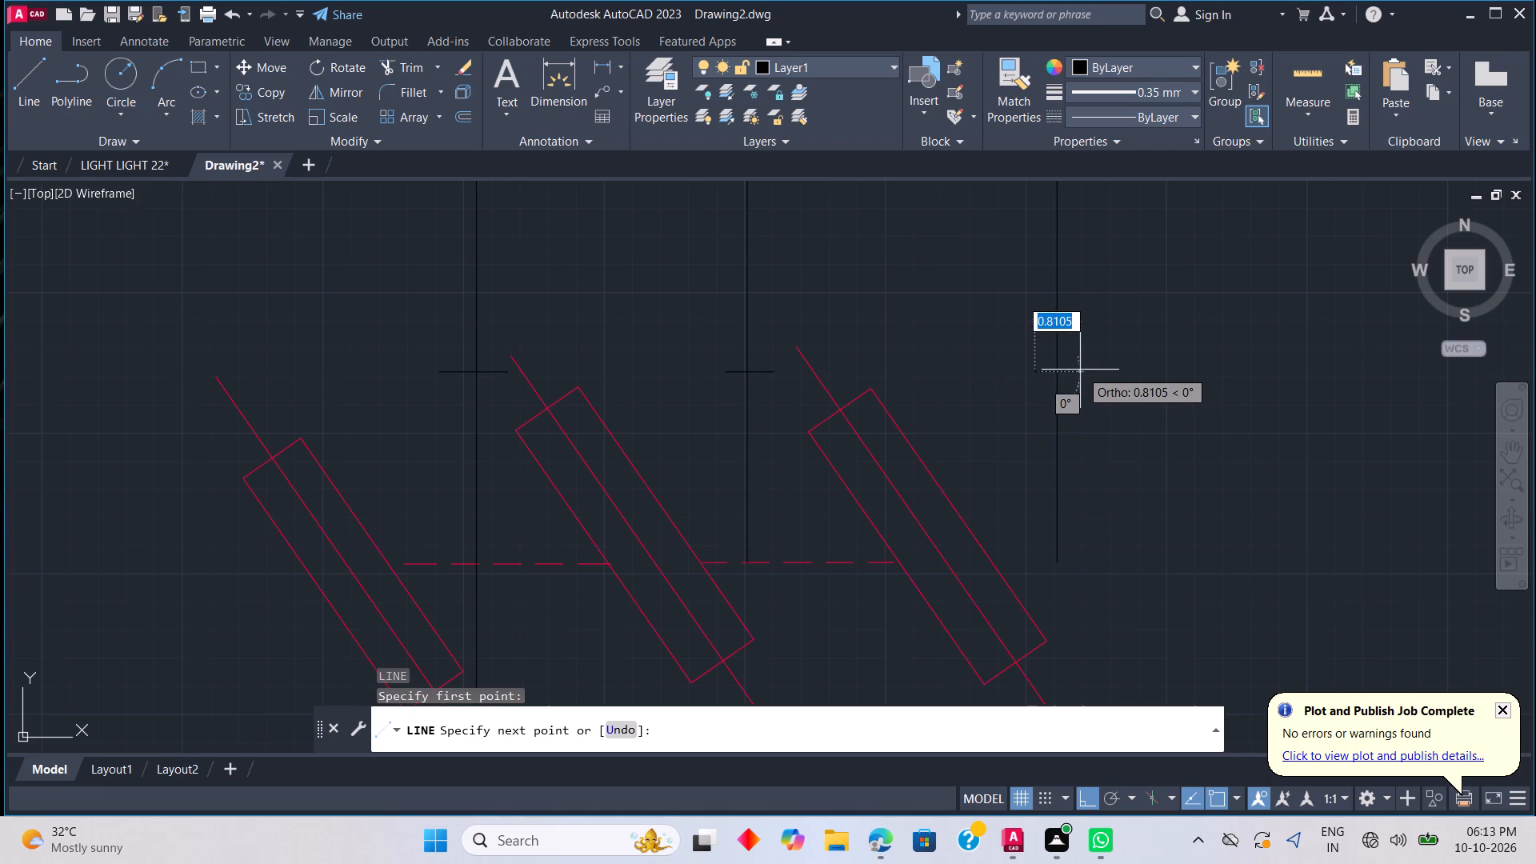
scroll(1079, 370, "up", 3)
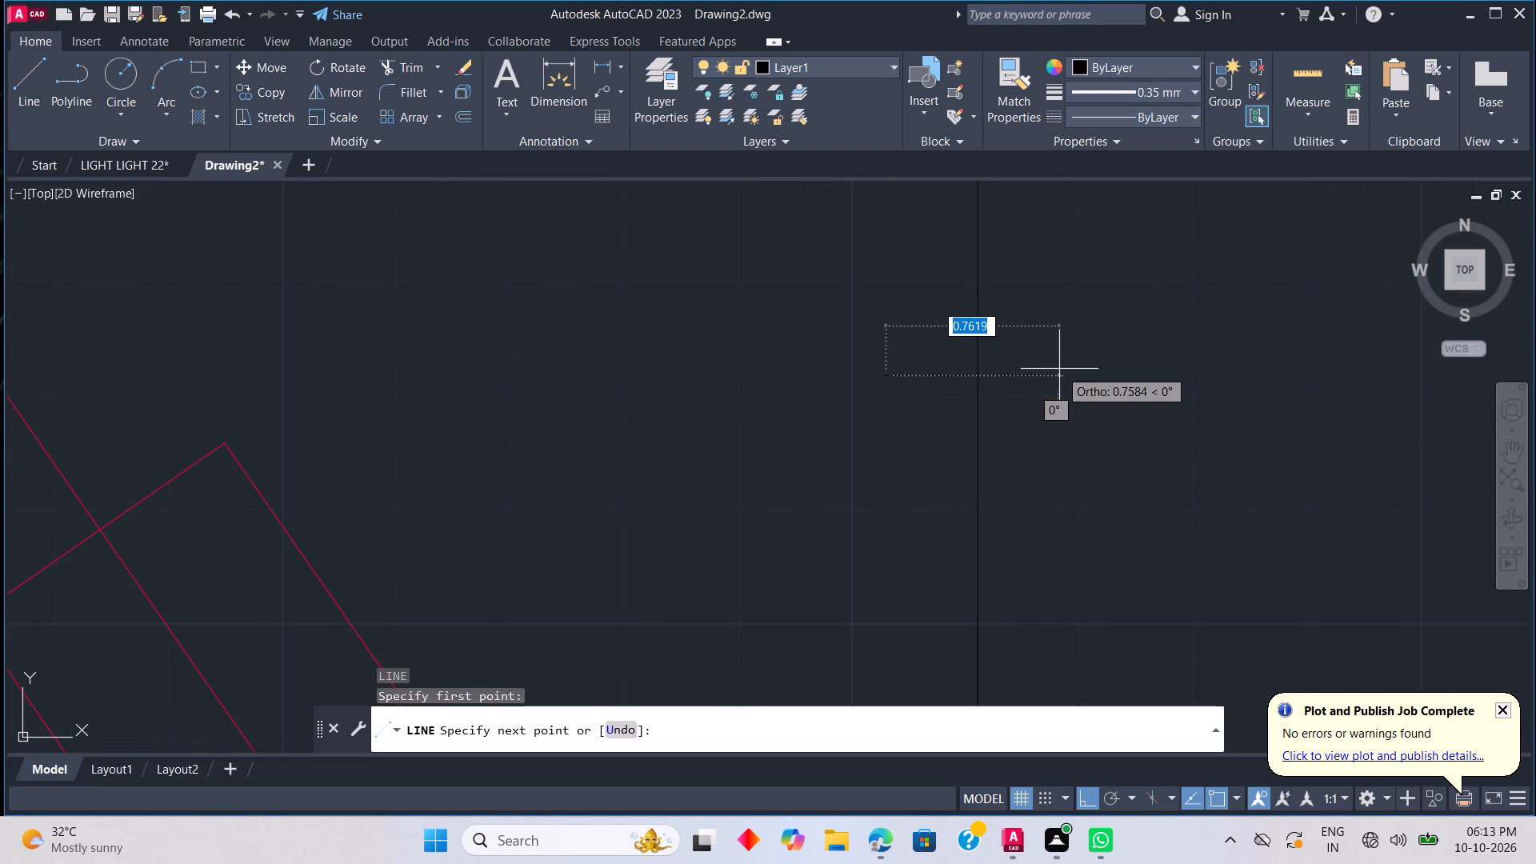
left_click(1053, 369)
key("Escape")
scroll(1047, 371, "down", 5)
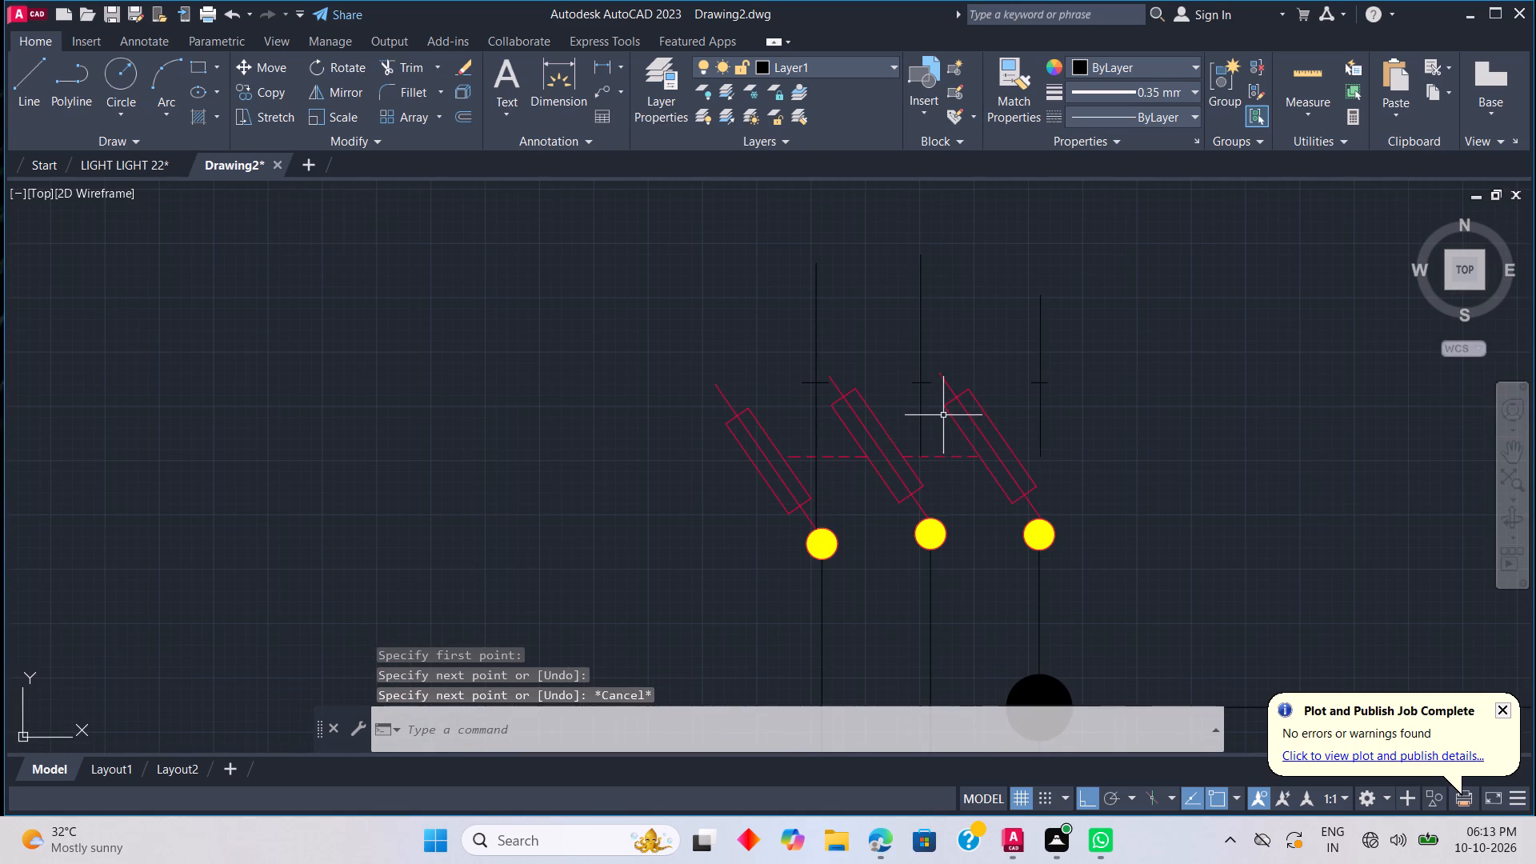
Move the three short horizontal ticks across the supply lines to layer 0.
scroll(992, 447, "down", 2)
scroll(1015, 463, "up", 2)
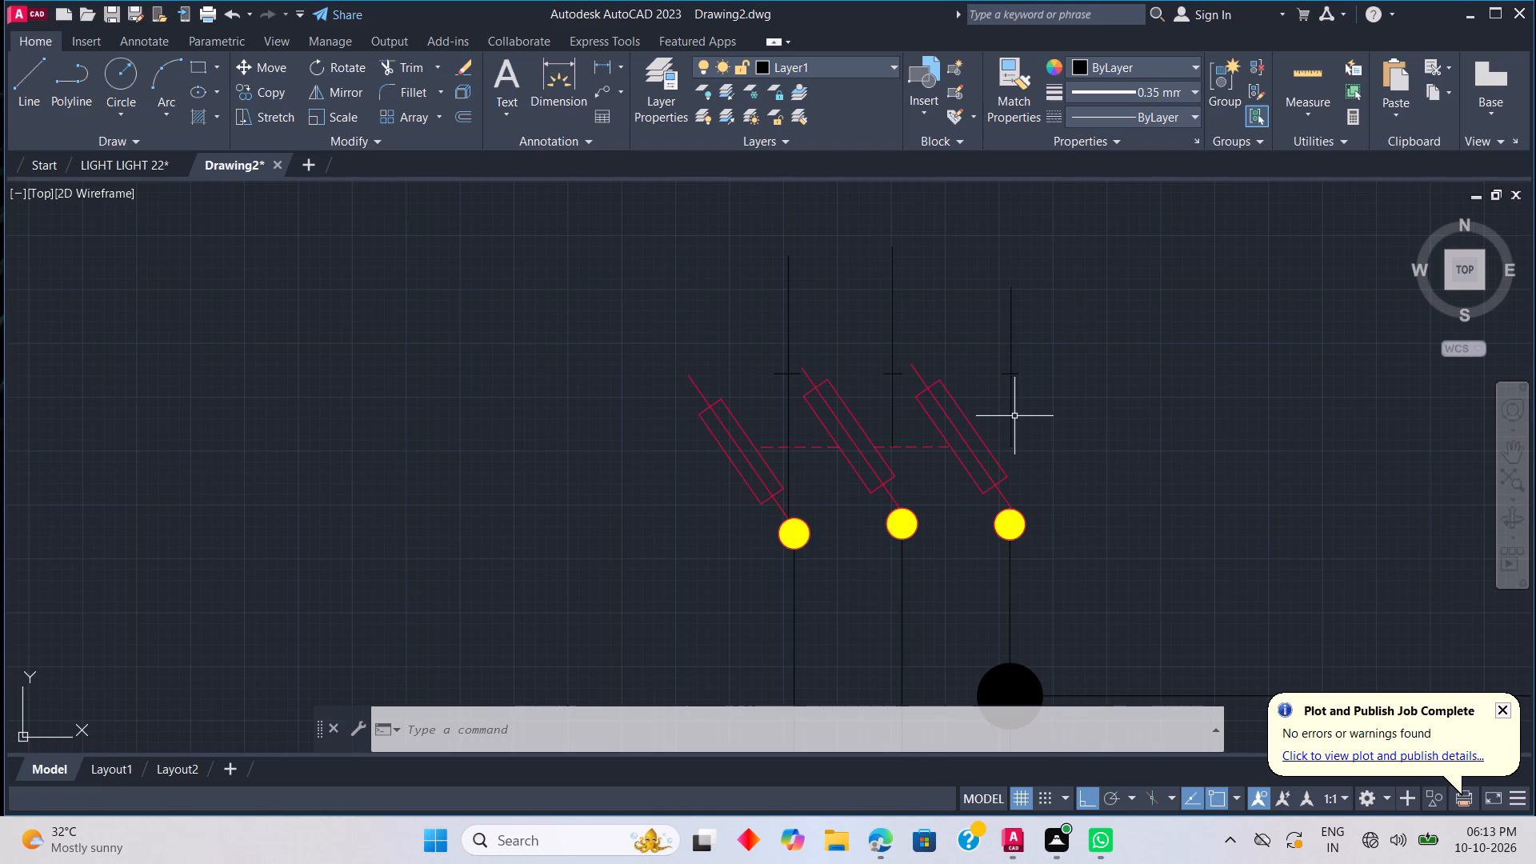
scroll(776, 392, "up", 2)
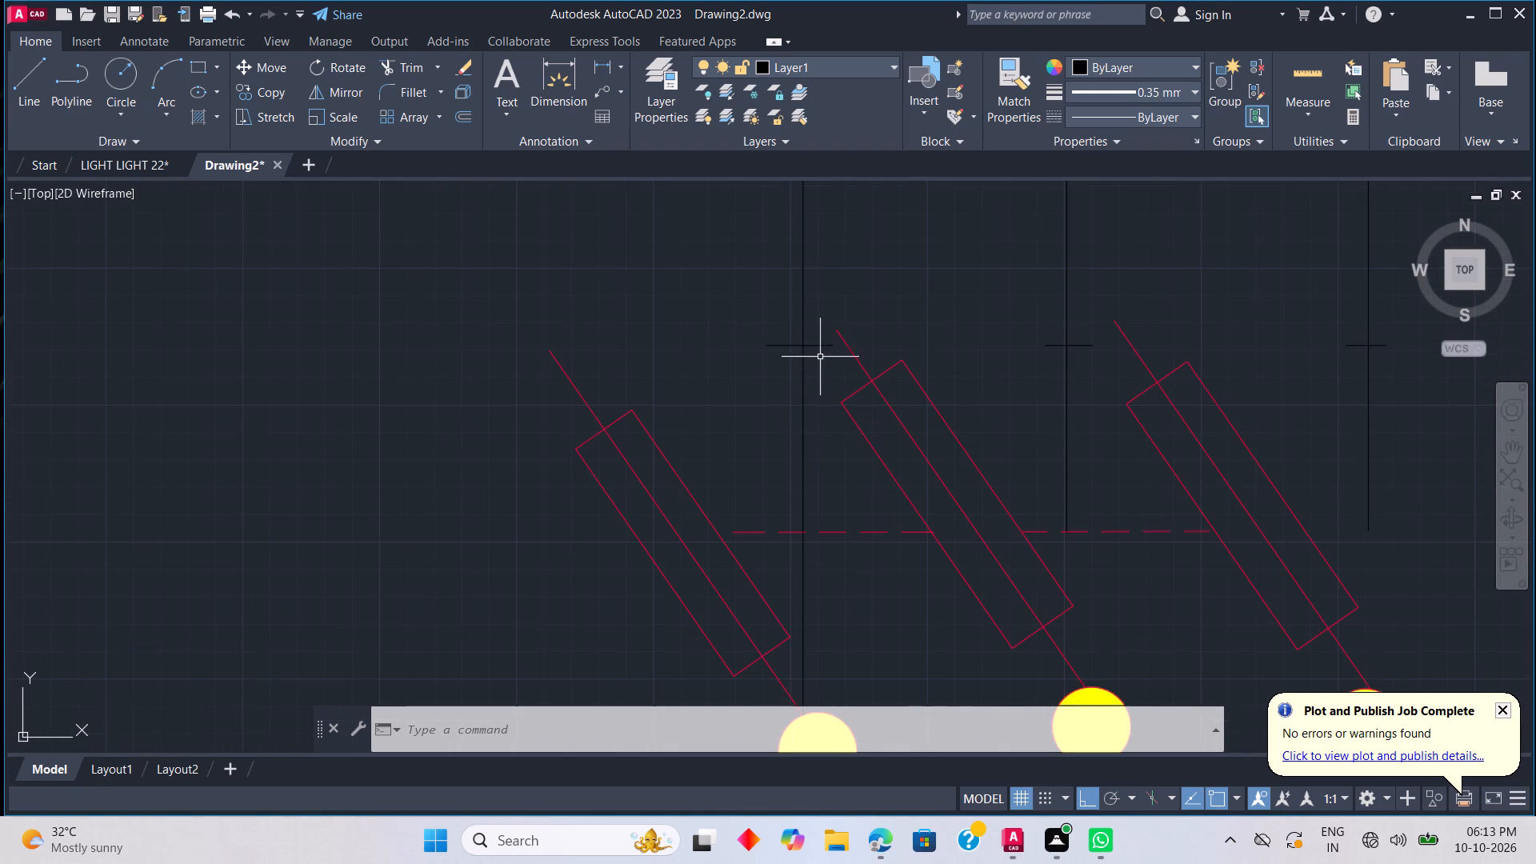
left_click(822, 344)
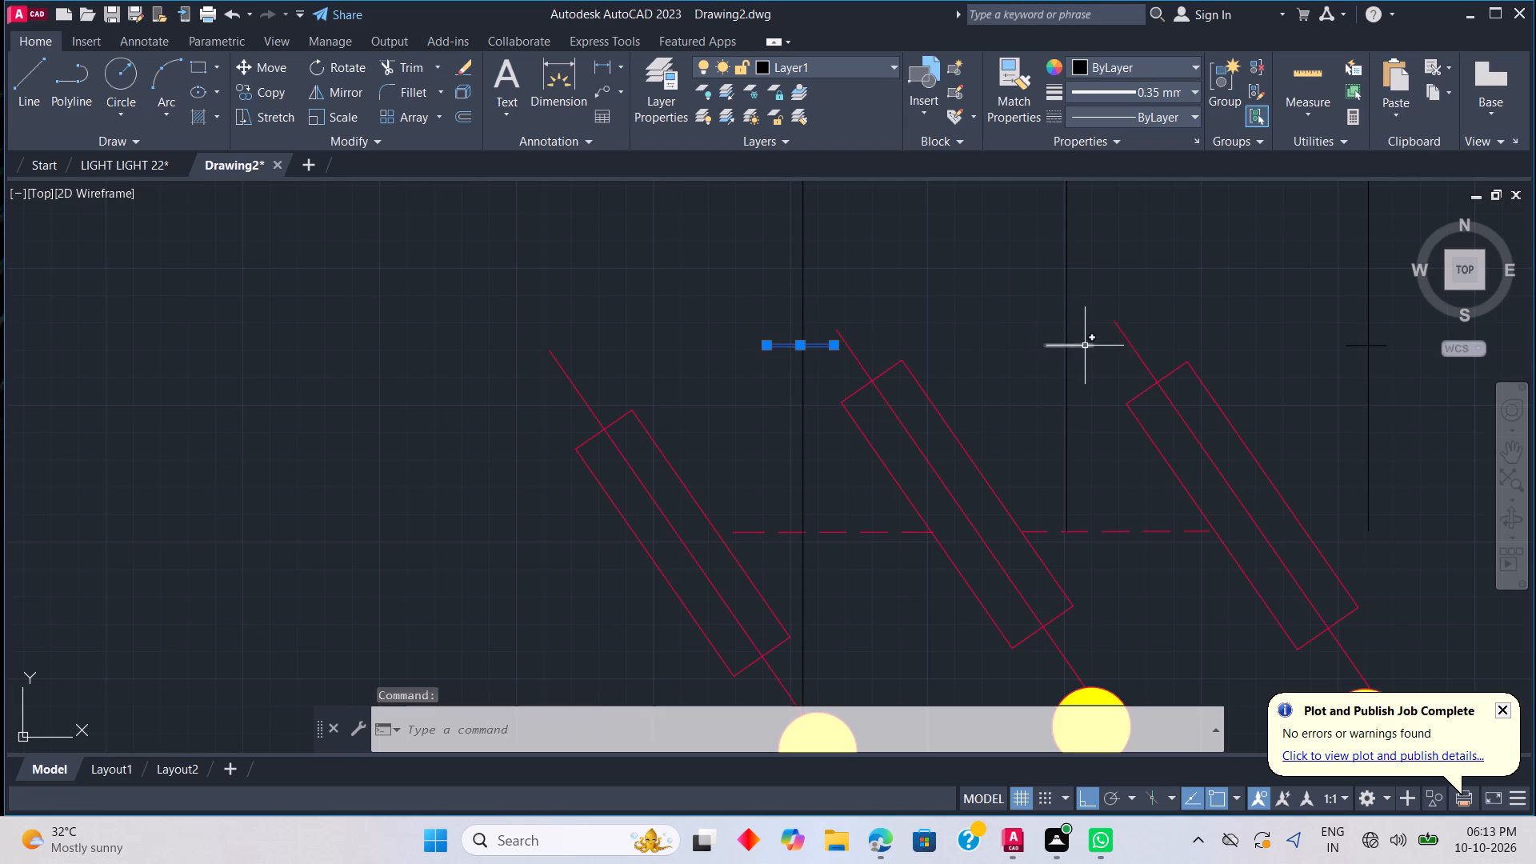
left_click(1084, 342)
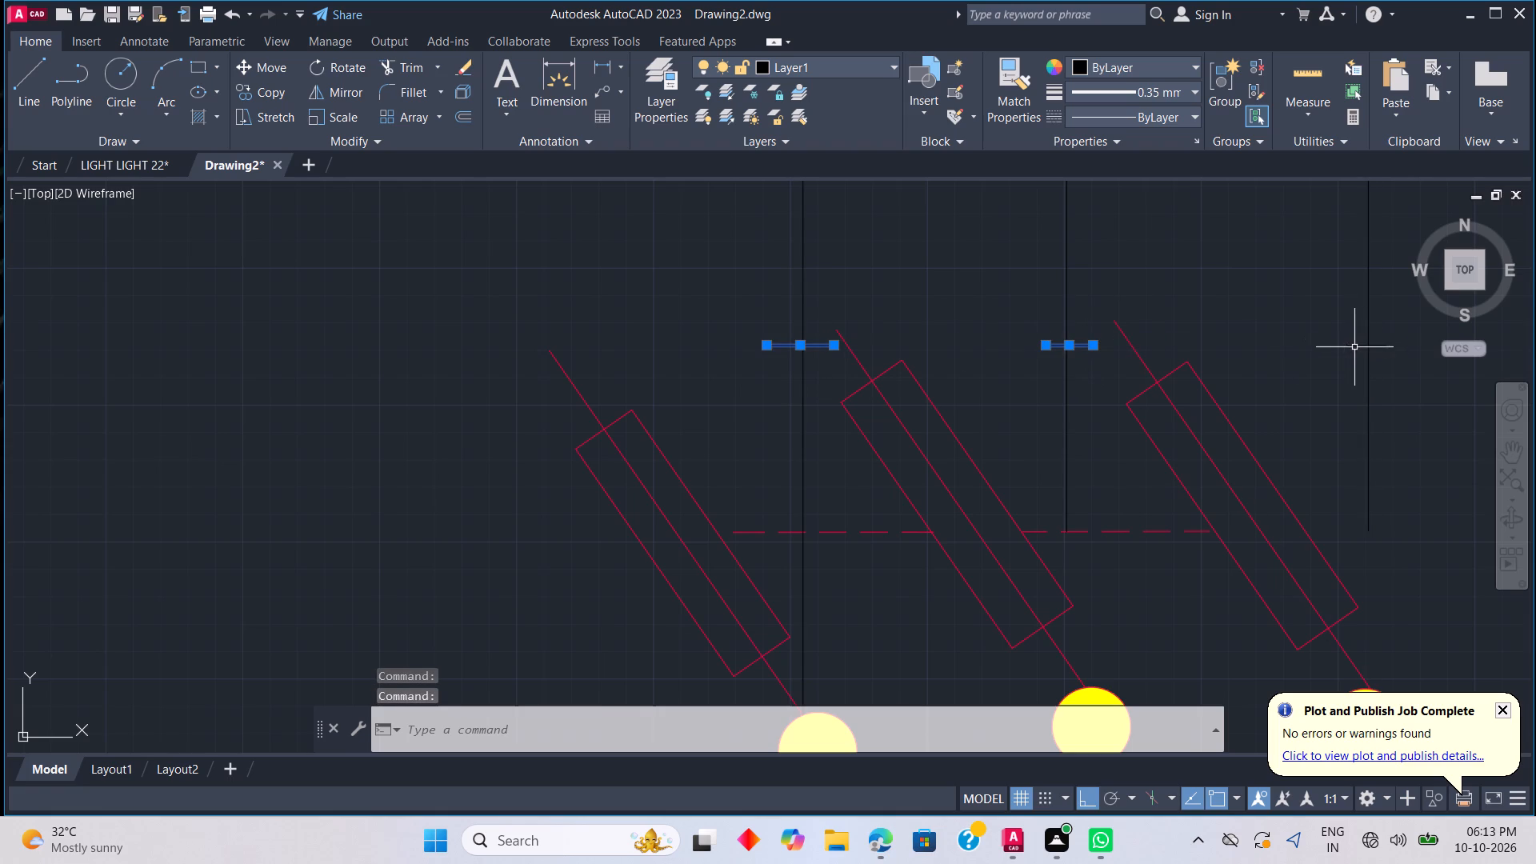
left_click(1355, 347)
left_click(869, 69)
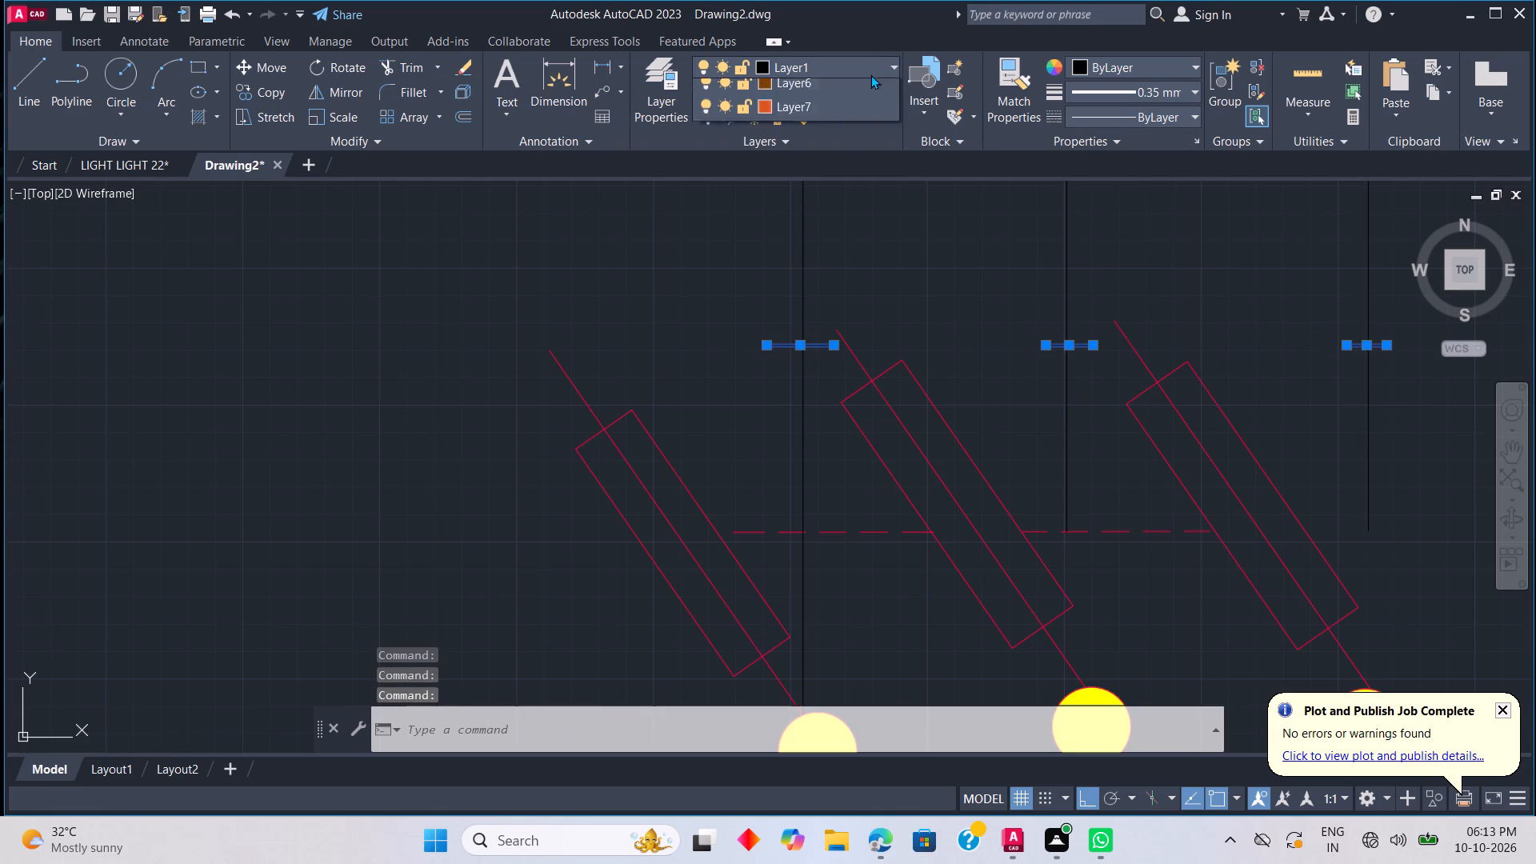
left_click(818, 98)
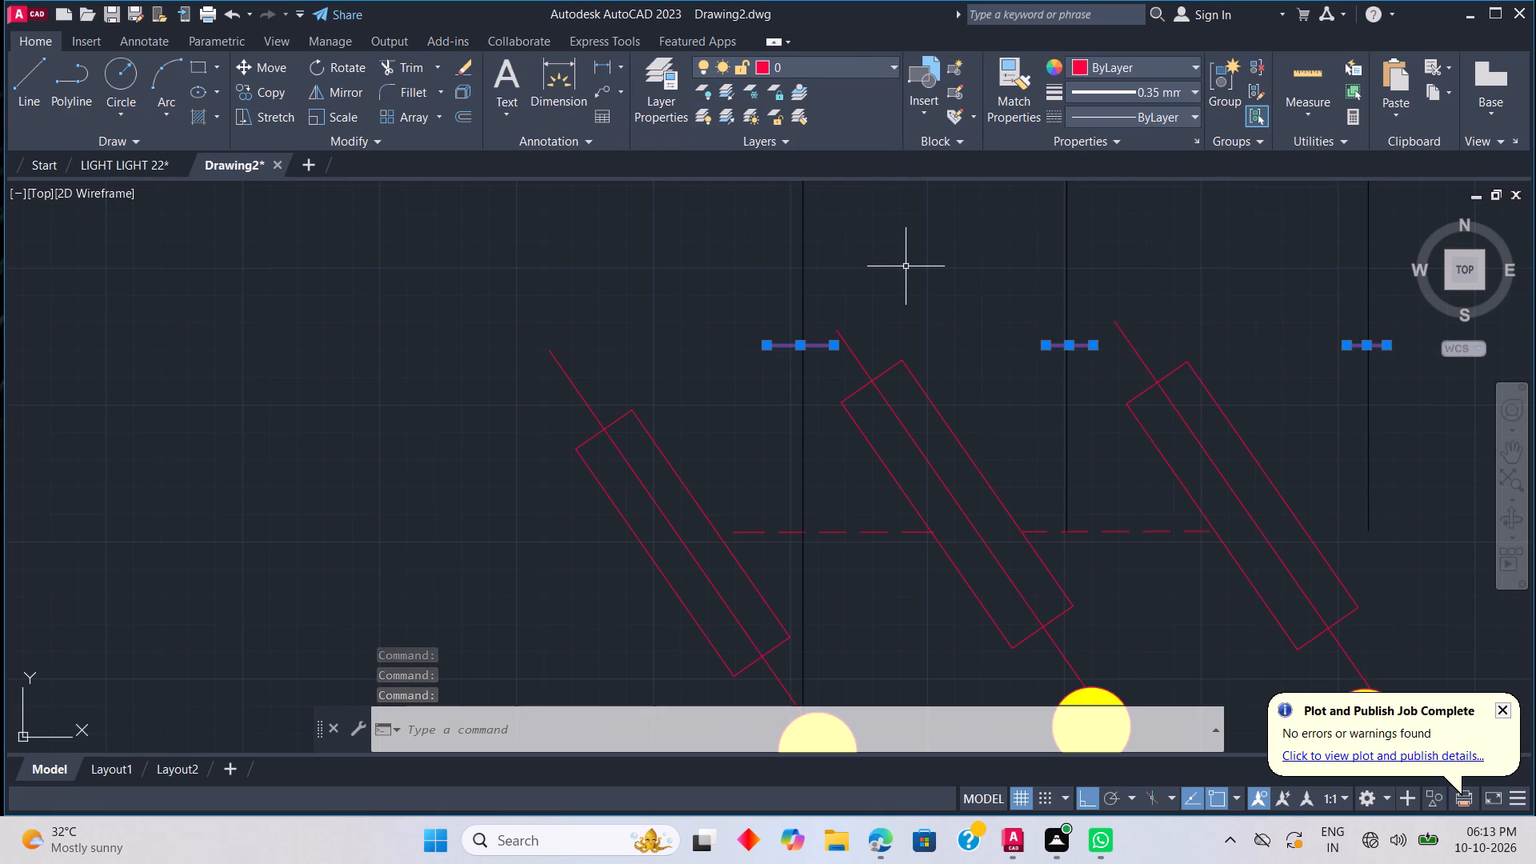
key("Escape")
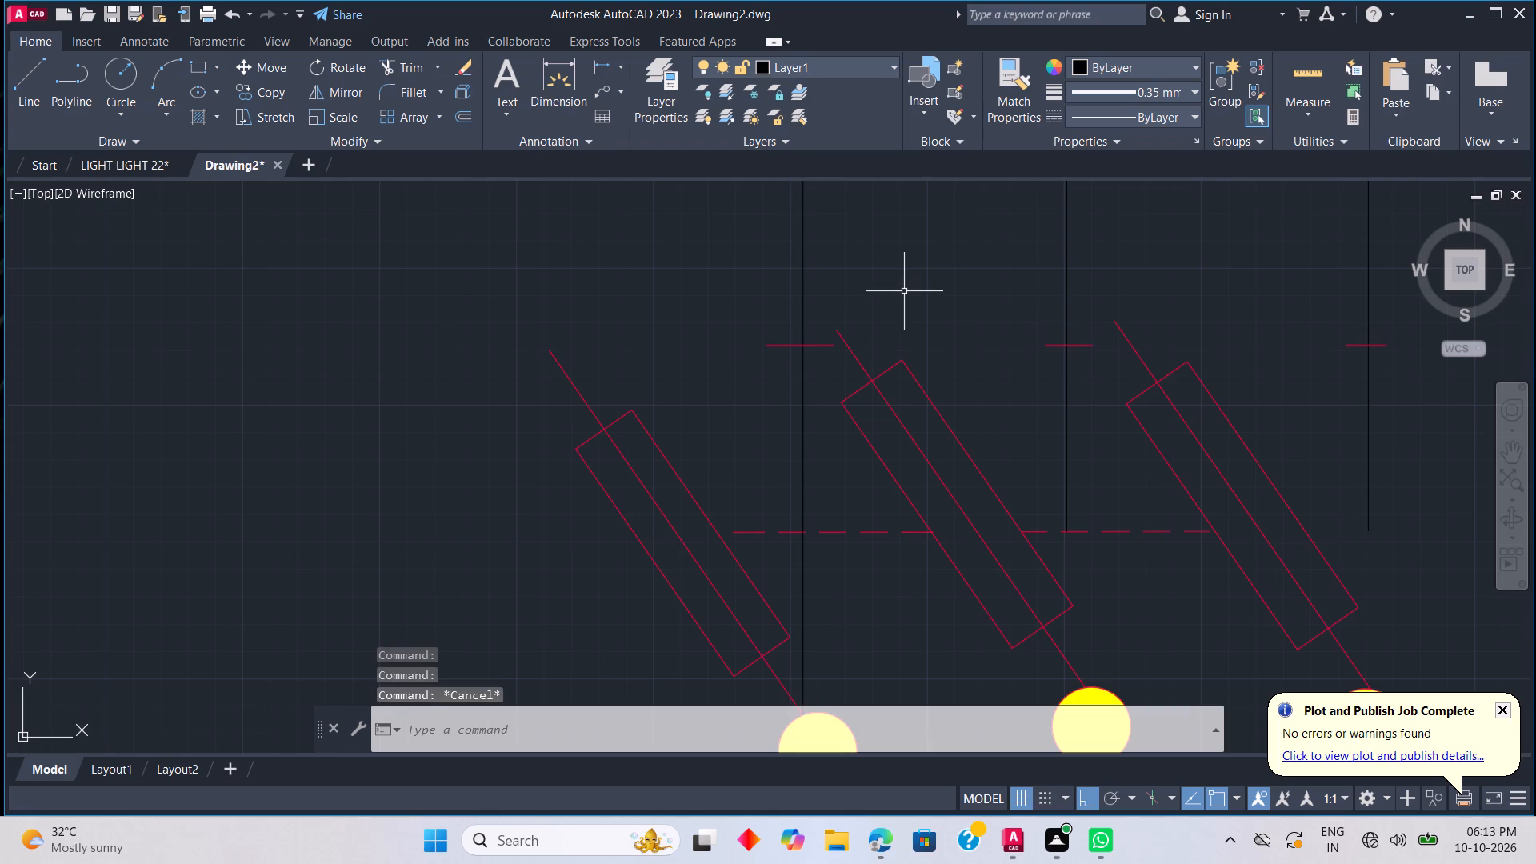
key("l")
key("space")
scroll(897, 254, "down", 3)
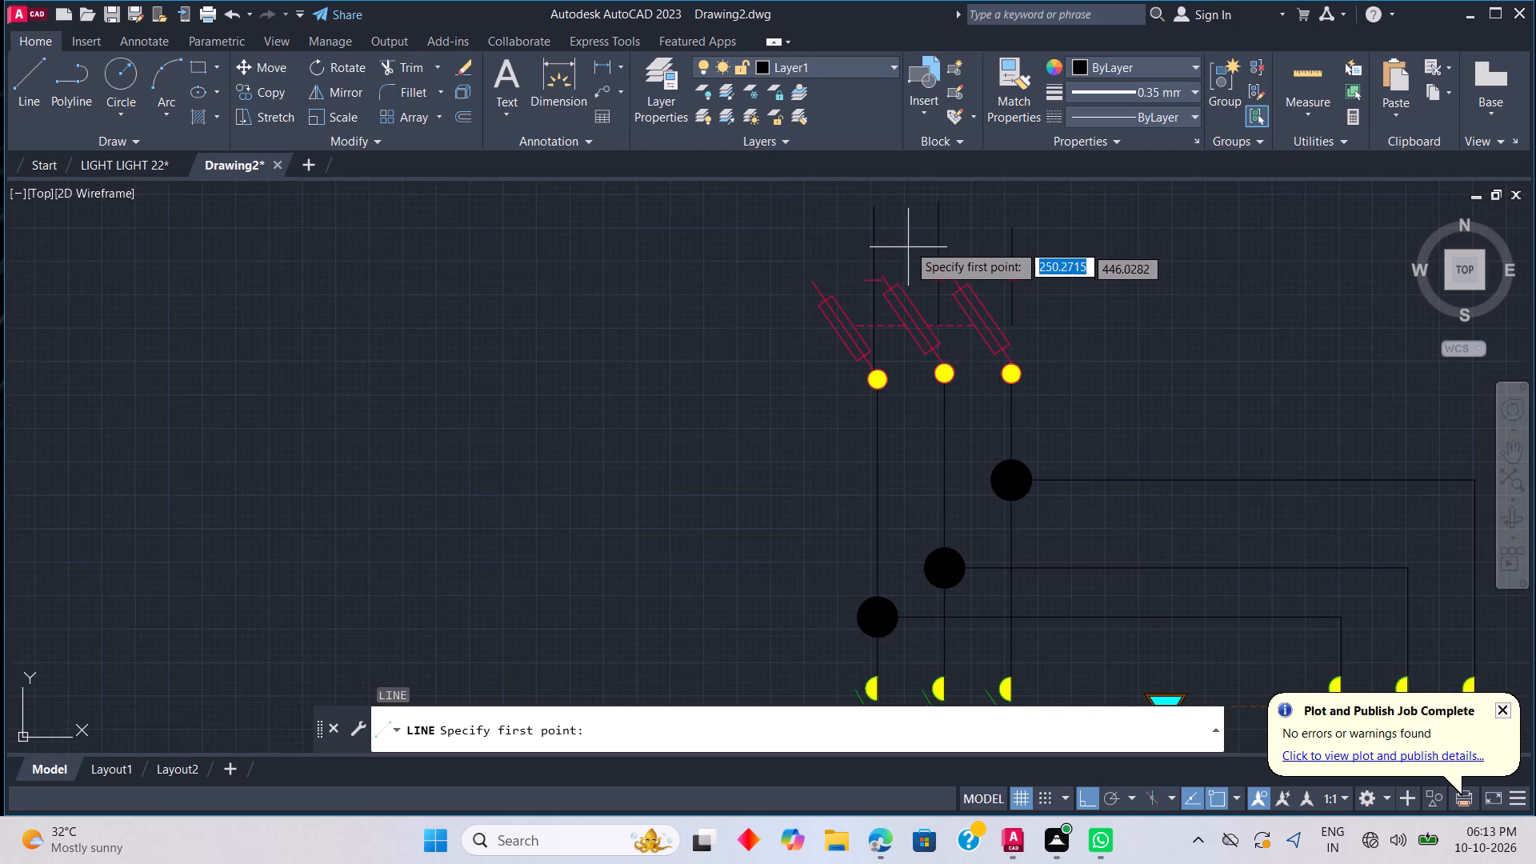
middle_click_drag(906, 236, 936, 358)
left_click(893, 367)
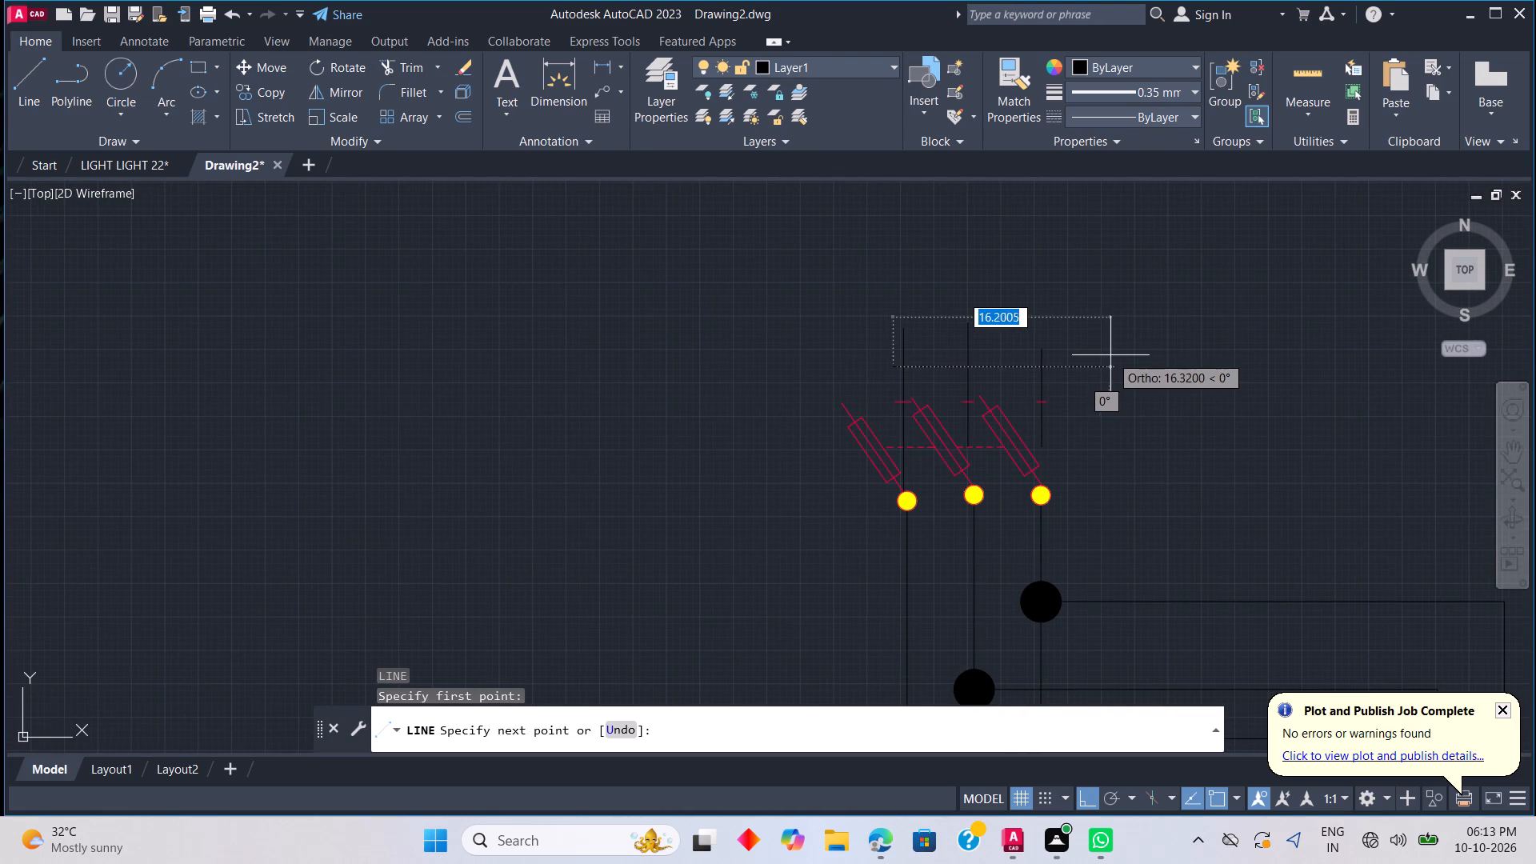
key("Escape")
Draw a horizontal line about 12.5 long across all three vertical supply lines, above the ticks and below the third line's upper end.
key("l")
key("space")
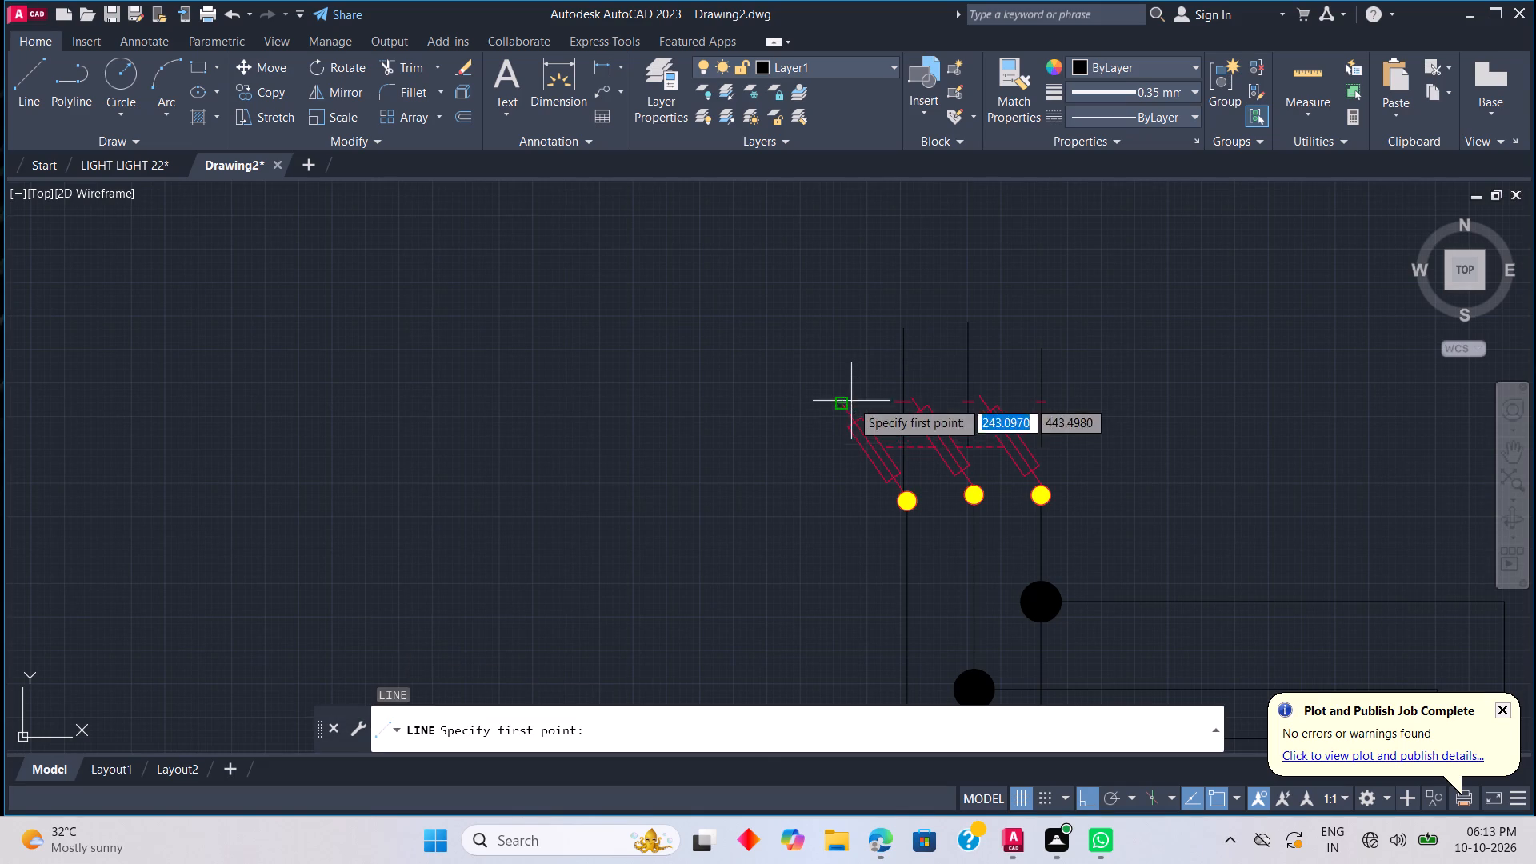
scroll(873, 373, "up", 2)
left_click(924, 370)
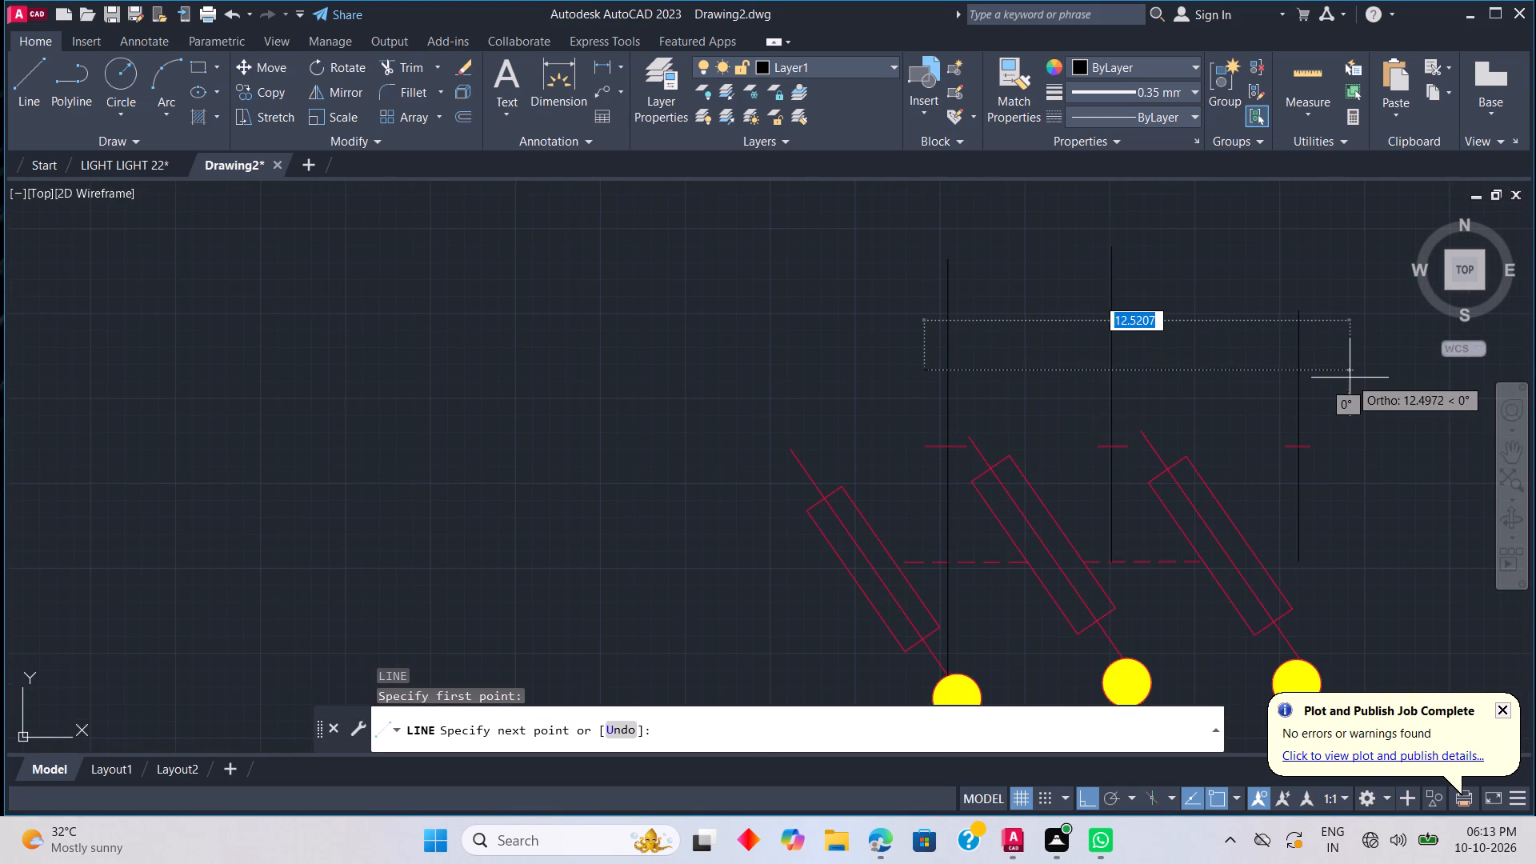
left_click(1350, 409)
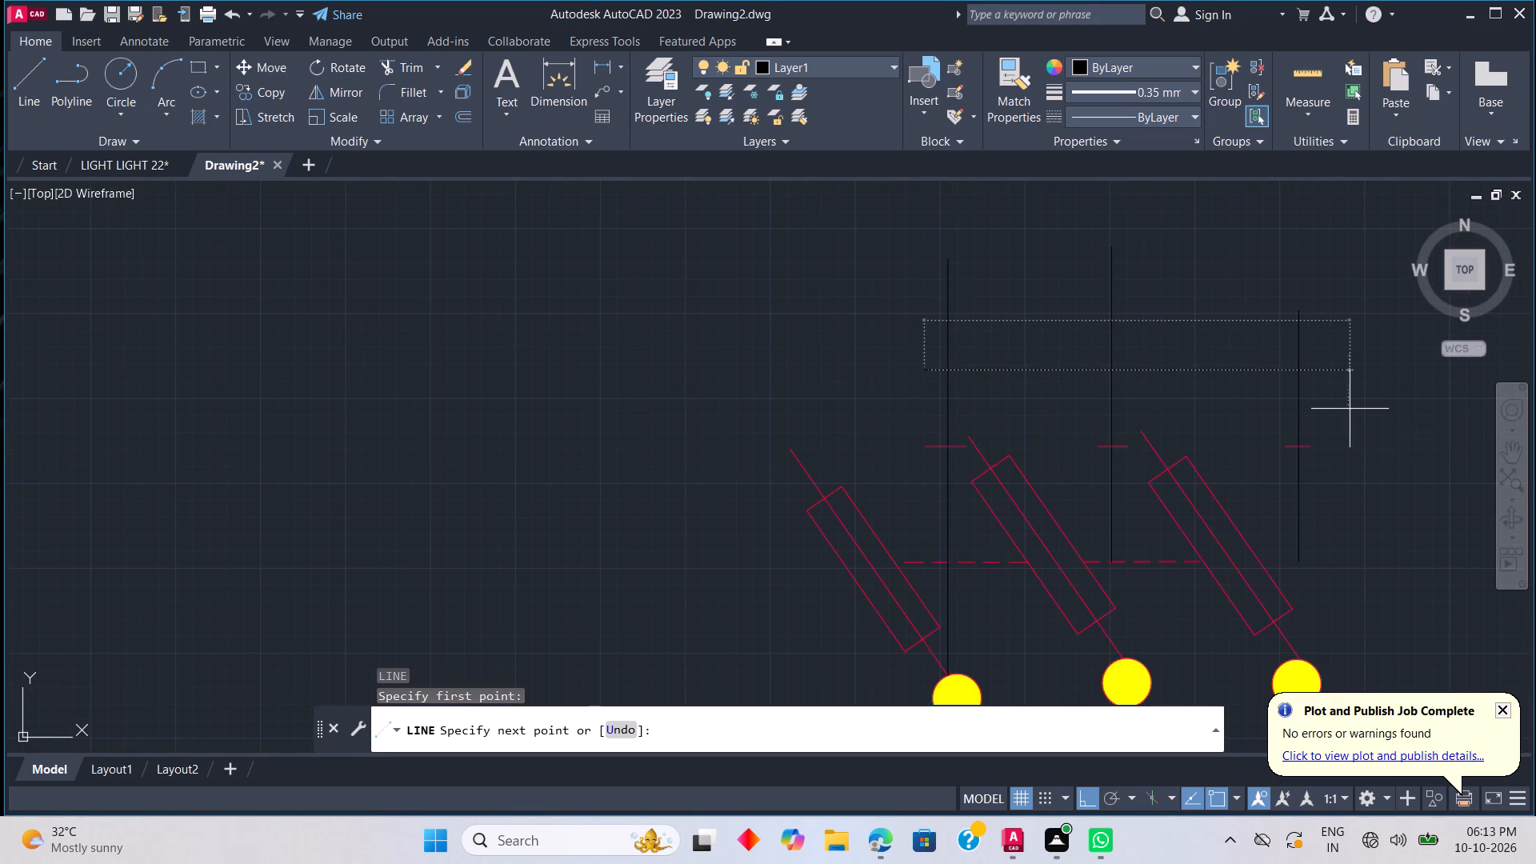
key("Escape")
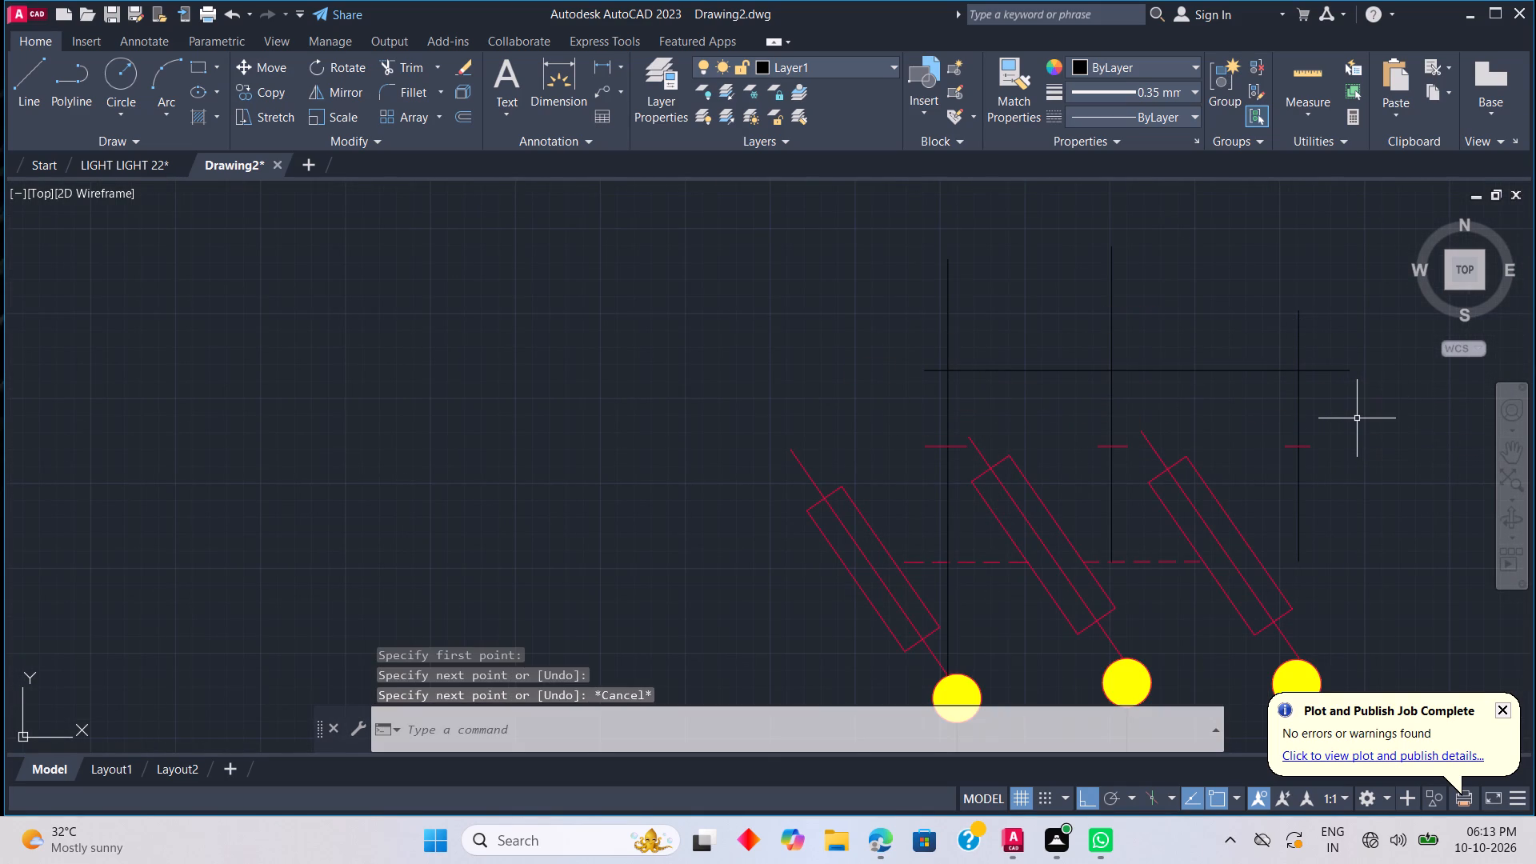
Trim off the parts of the three supply lines that extend above the horizontal cutting line.
key("t")
key("r")
key("space")
left_click_drag(938, 344, 1180, 320)
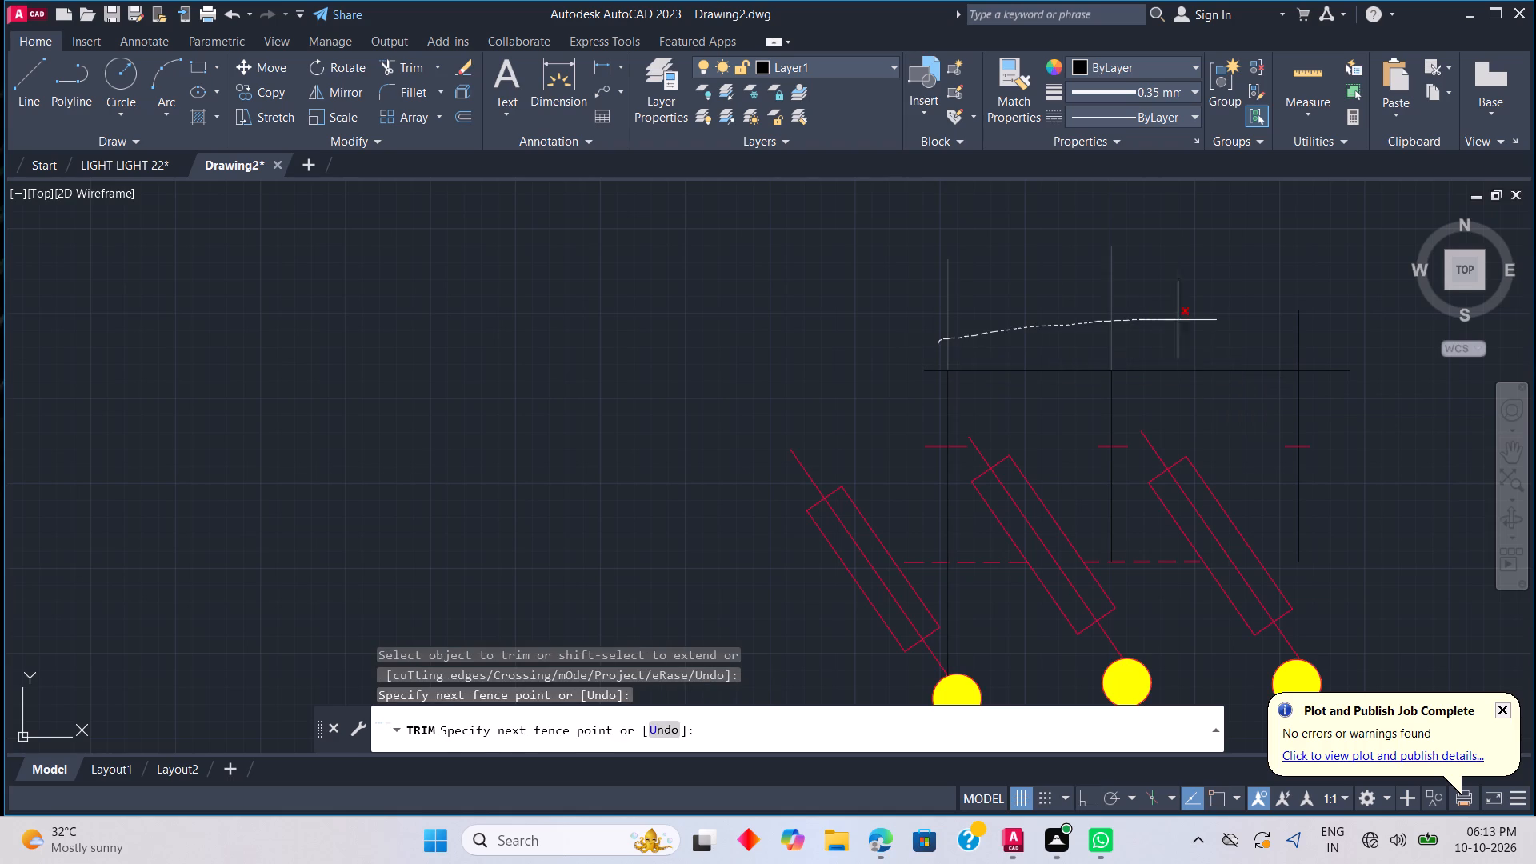
left_click_drag(1180, 320, 1337, 334)
Trim away the horizontal cutting line's segments between and beyond the three supply lines.
left_click_drag(1205, 342, 1230, 427)
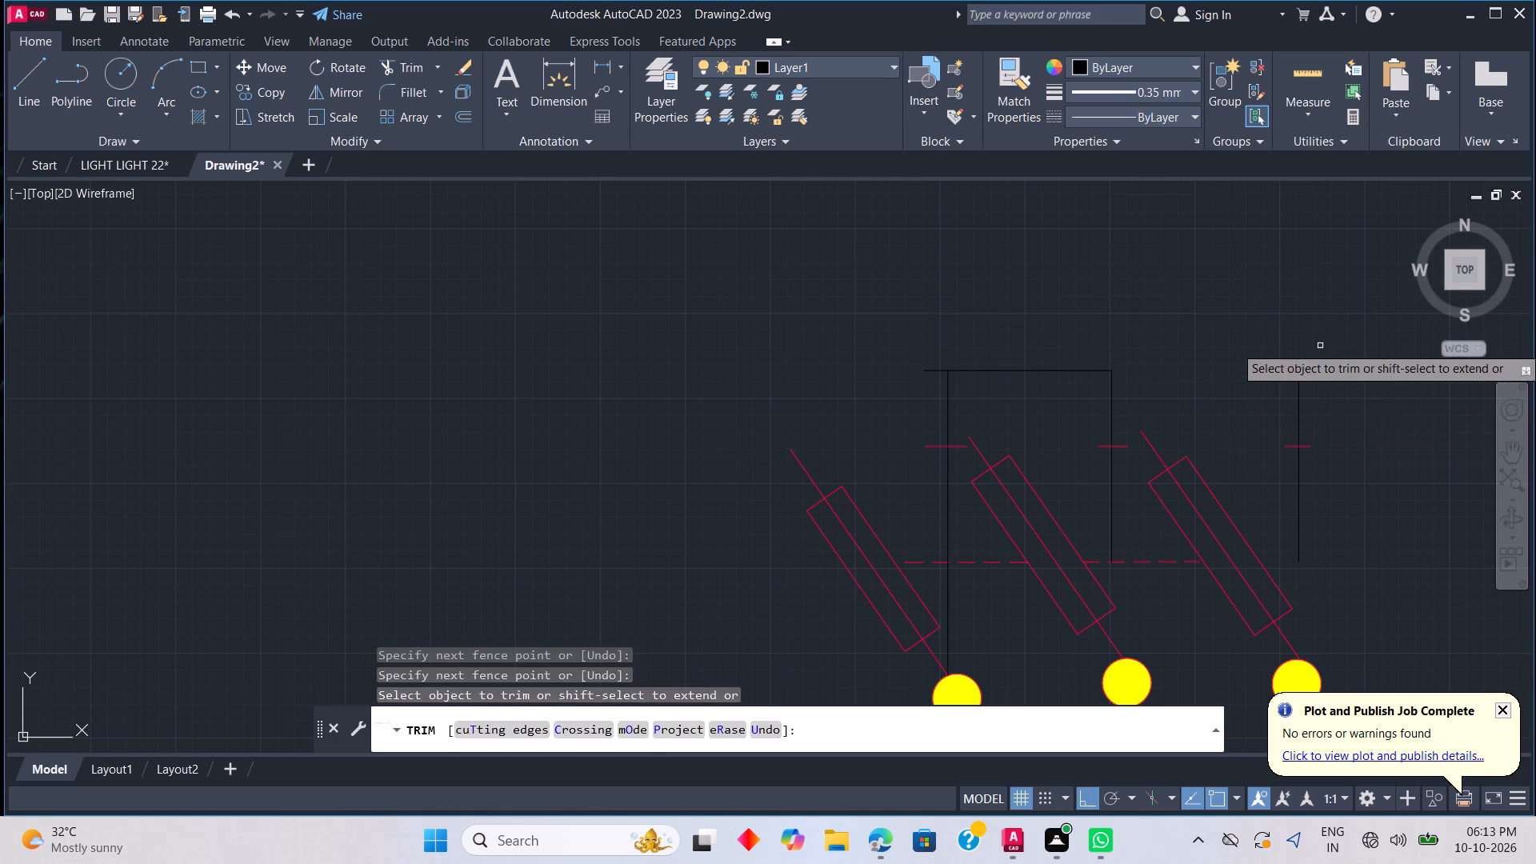
left_click_drag(1325, 353, 1326, 387)
left_click(1343, 398)
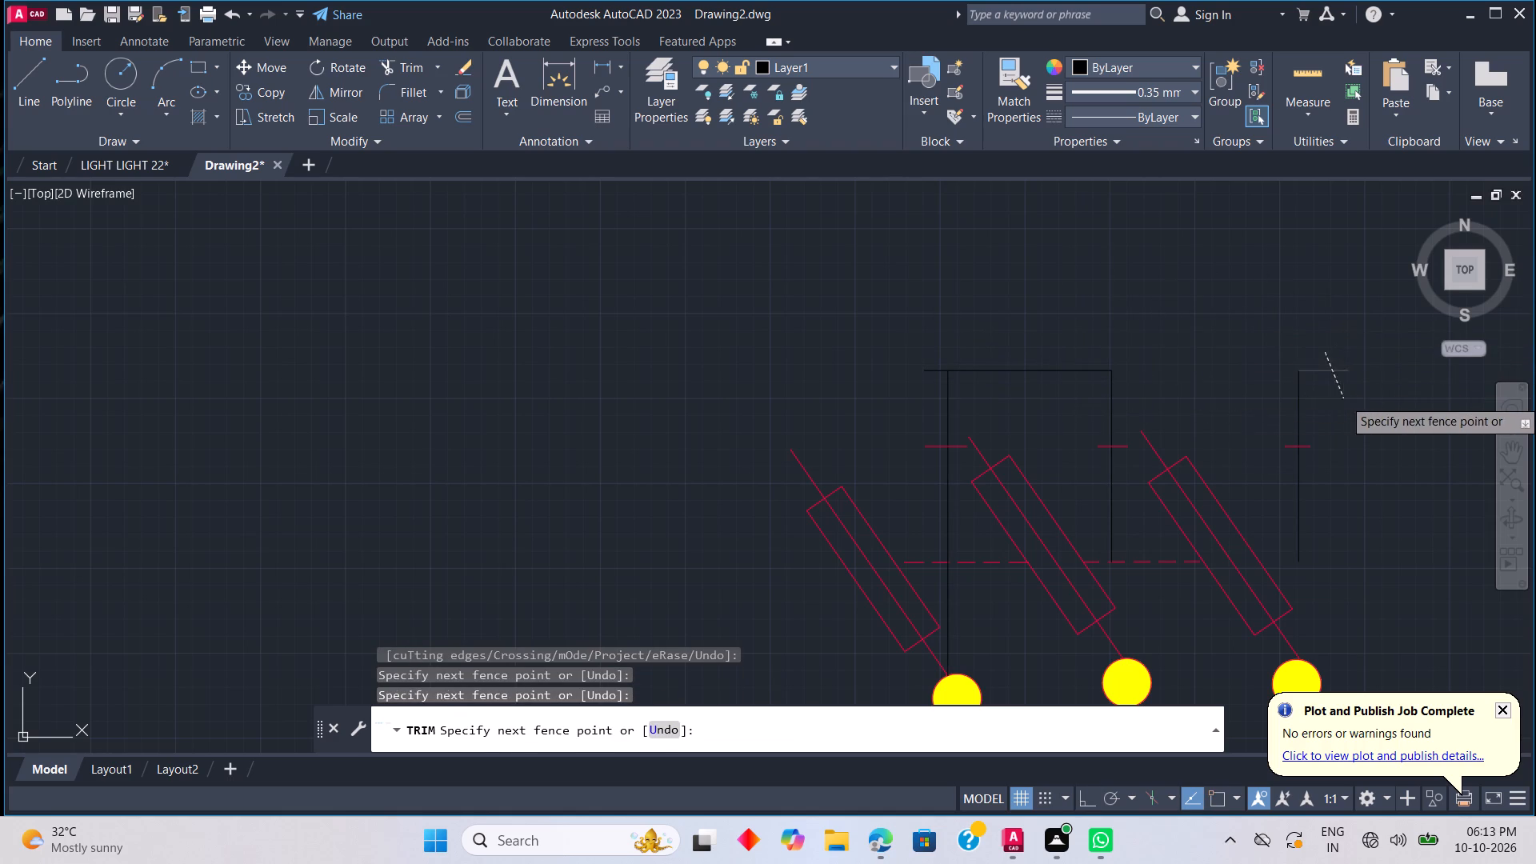
left_click_drag(1019, 359, 1033, 396)
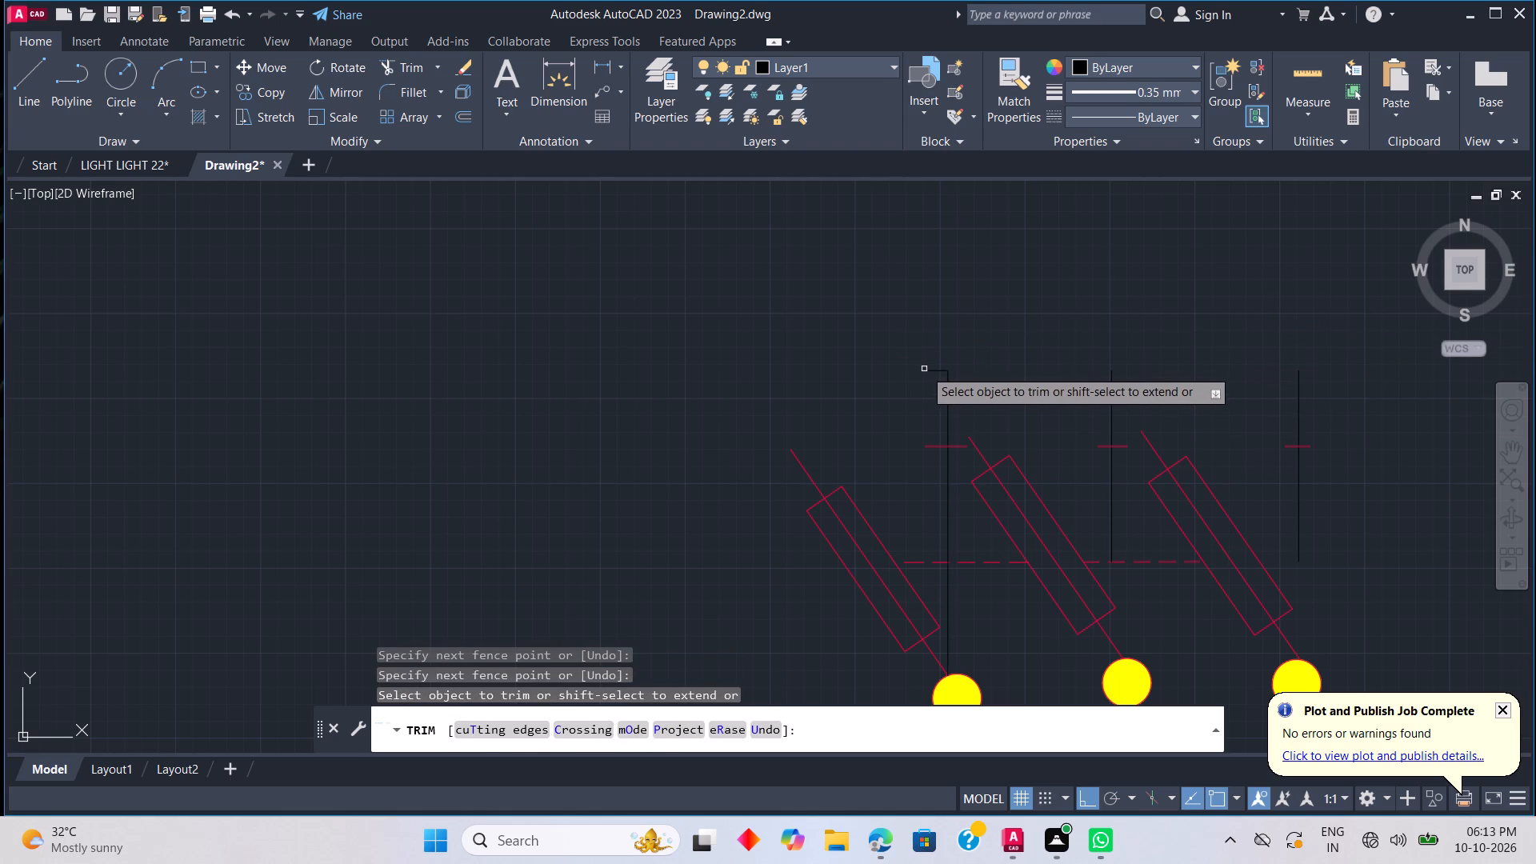
left_click(928, 367)
left_click_drag(925, 365, 928, 374)
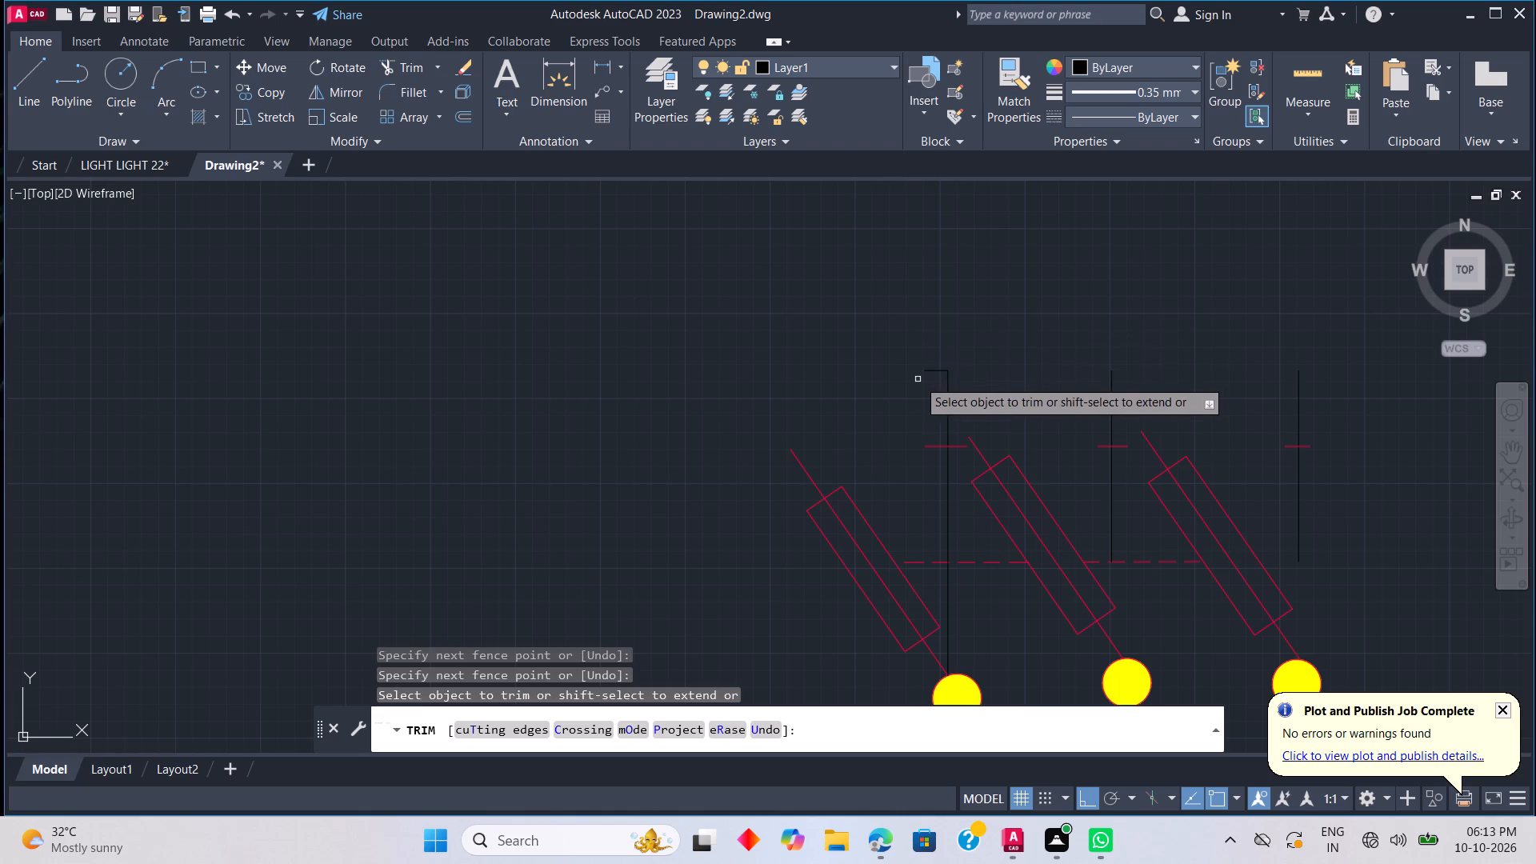
left_click(926, 369)
scroll(1025, 336, "down", 4)
scroll(1161, 383, "up", 1)
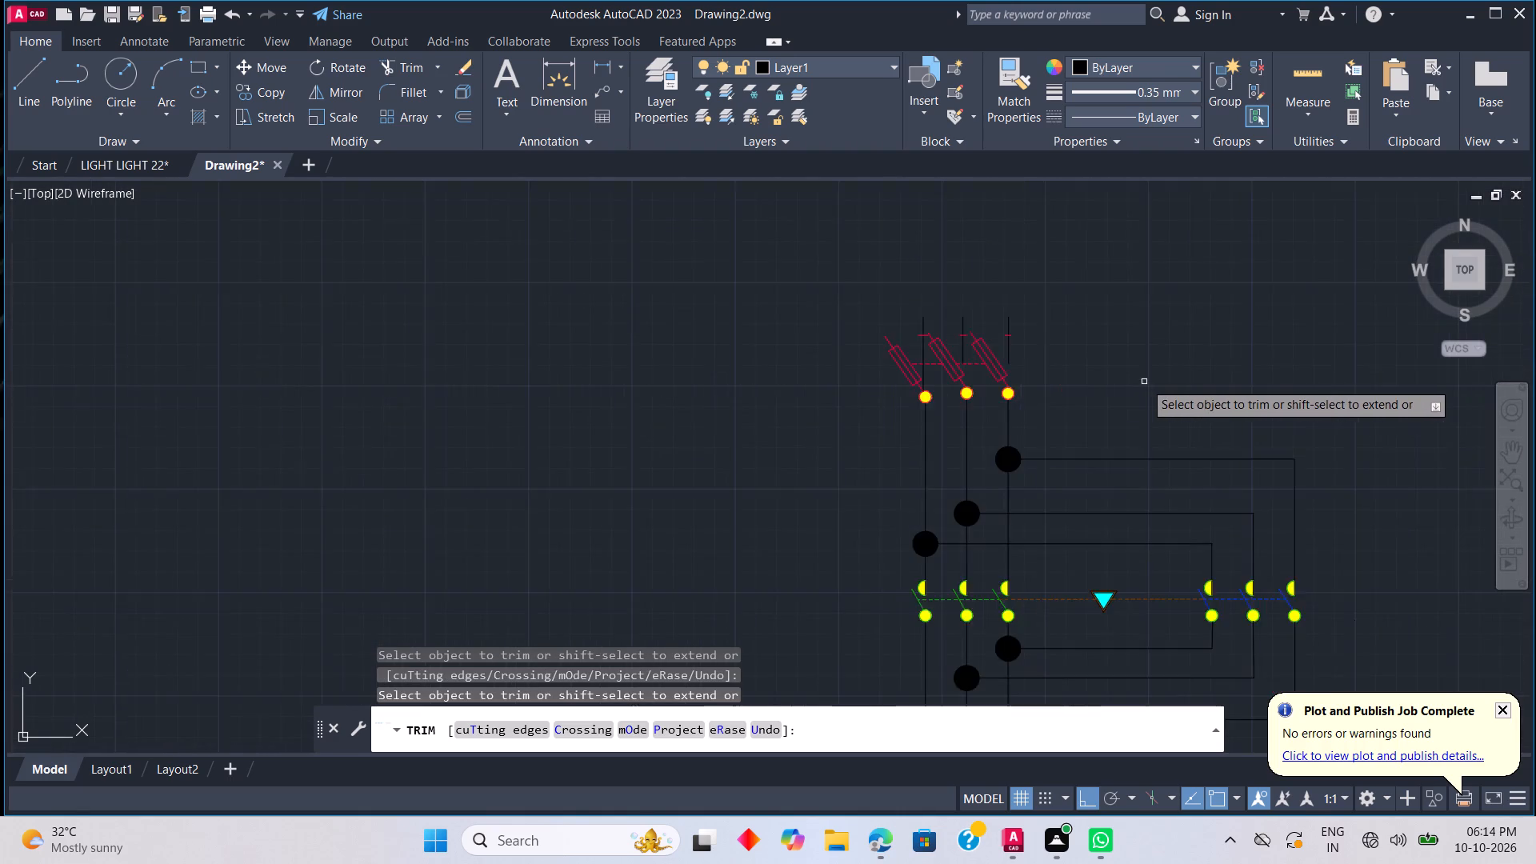
scroll(1142, 382, "up", 1)
key("Escape")
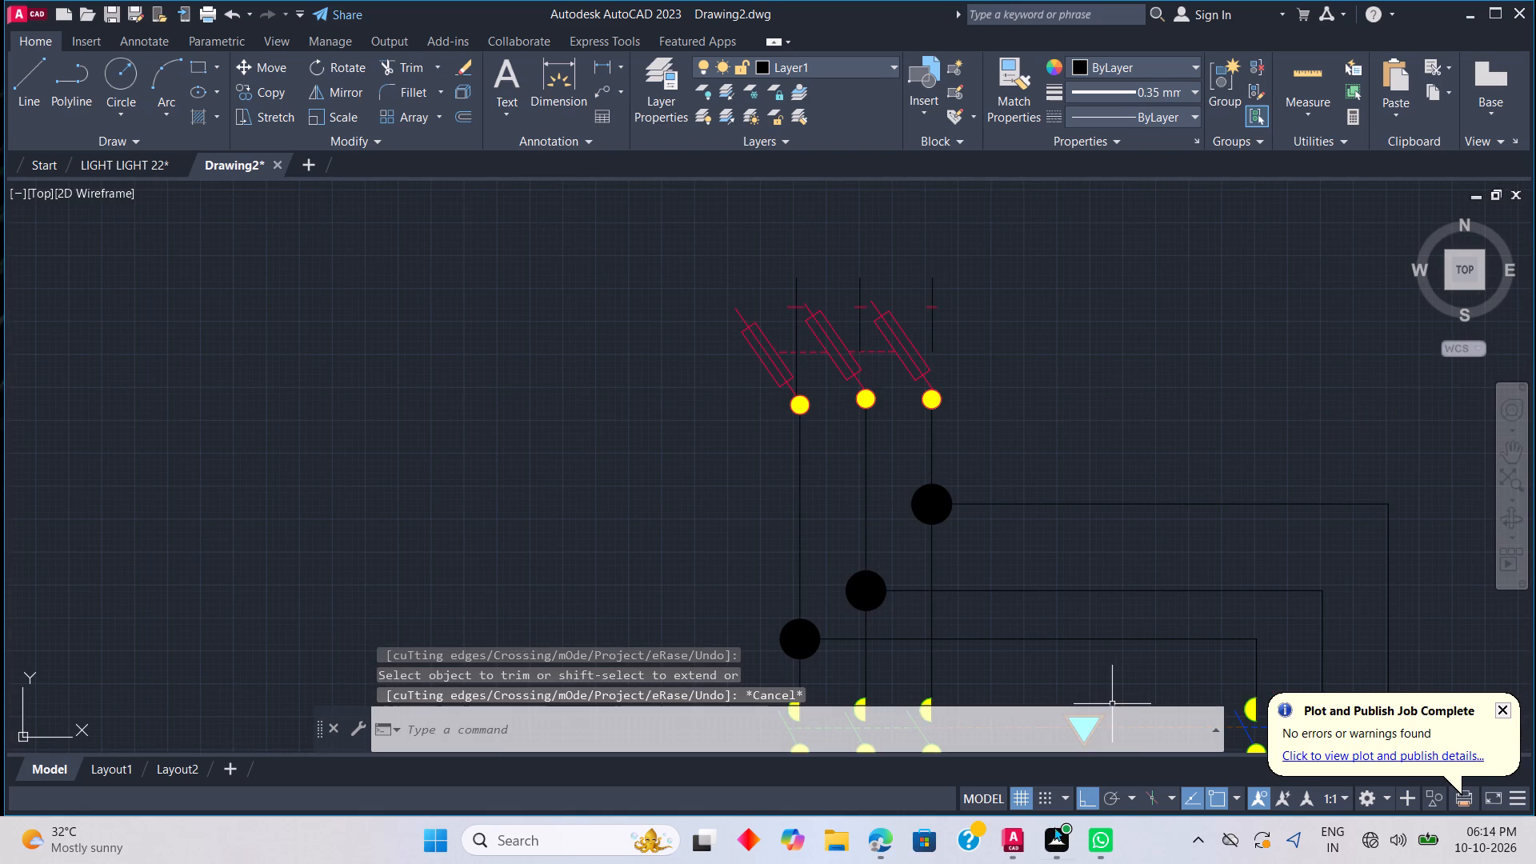
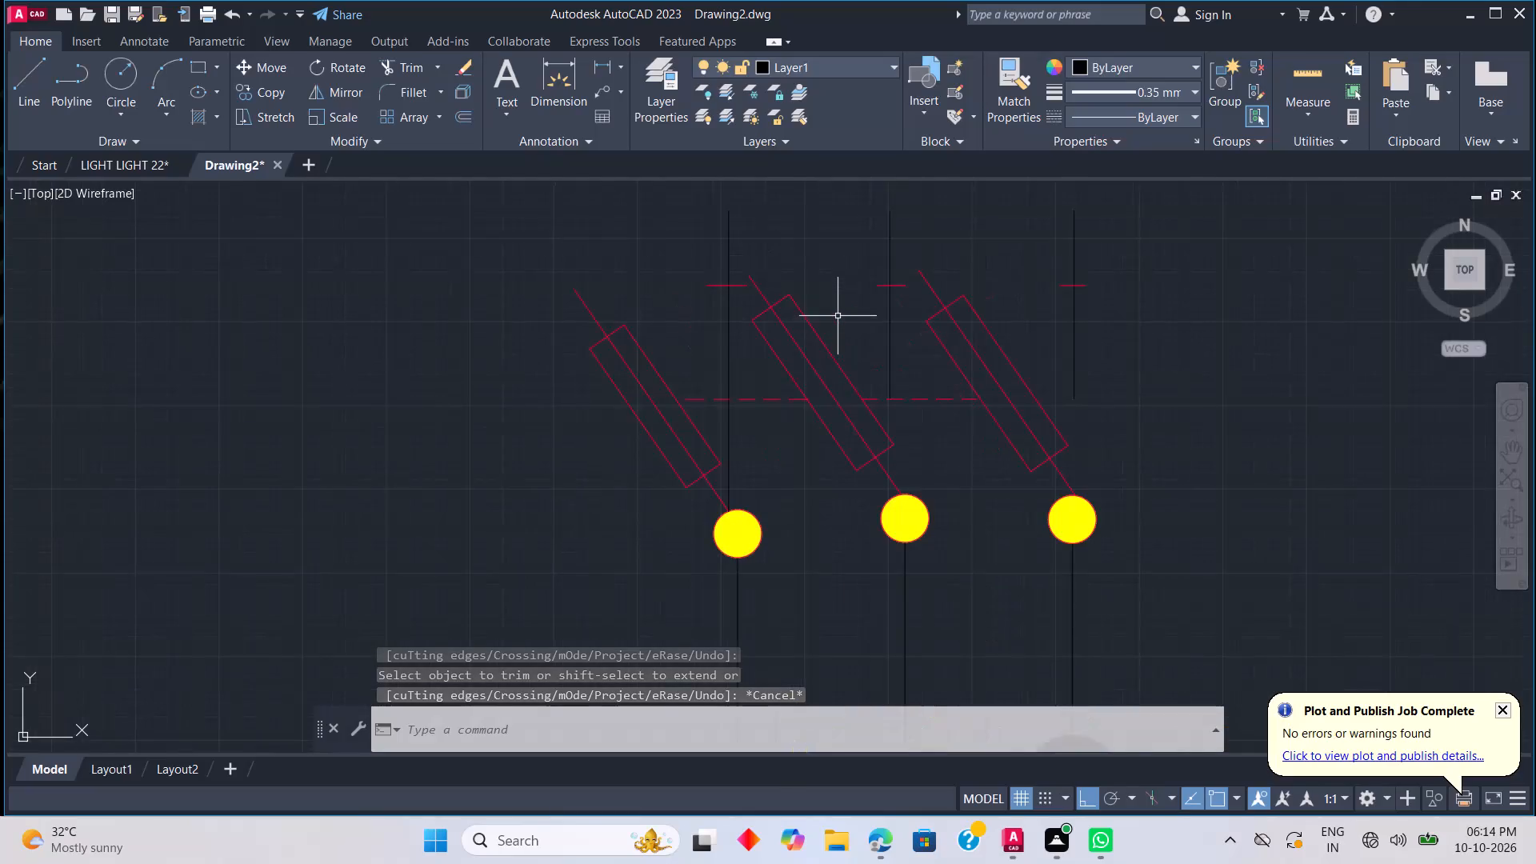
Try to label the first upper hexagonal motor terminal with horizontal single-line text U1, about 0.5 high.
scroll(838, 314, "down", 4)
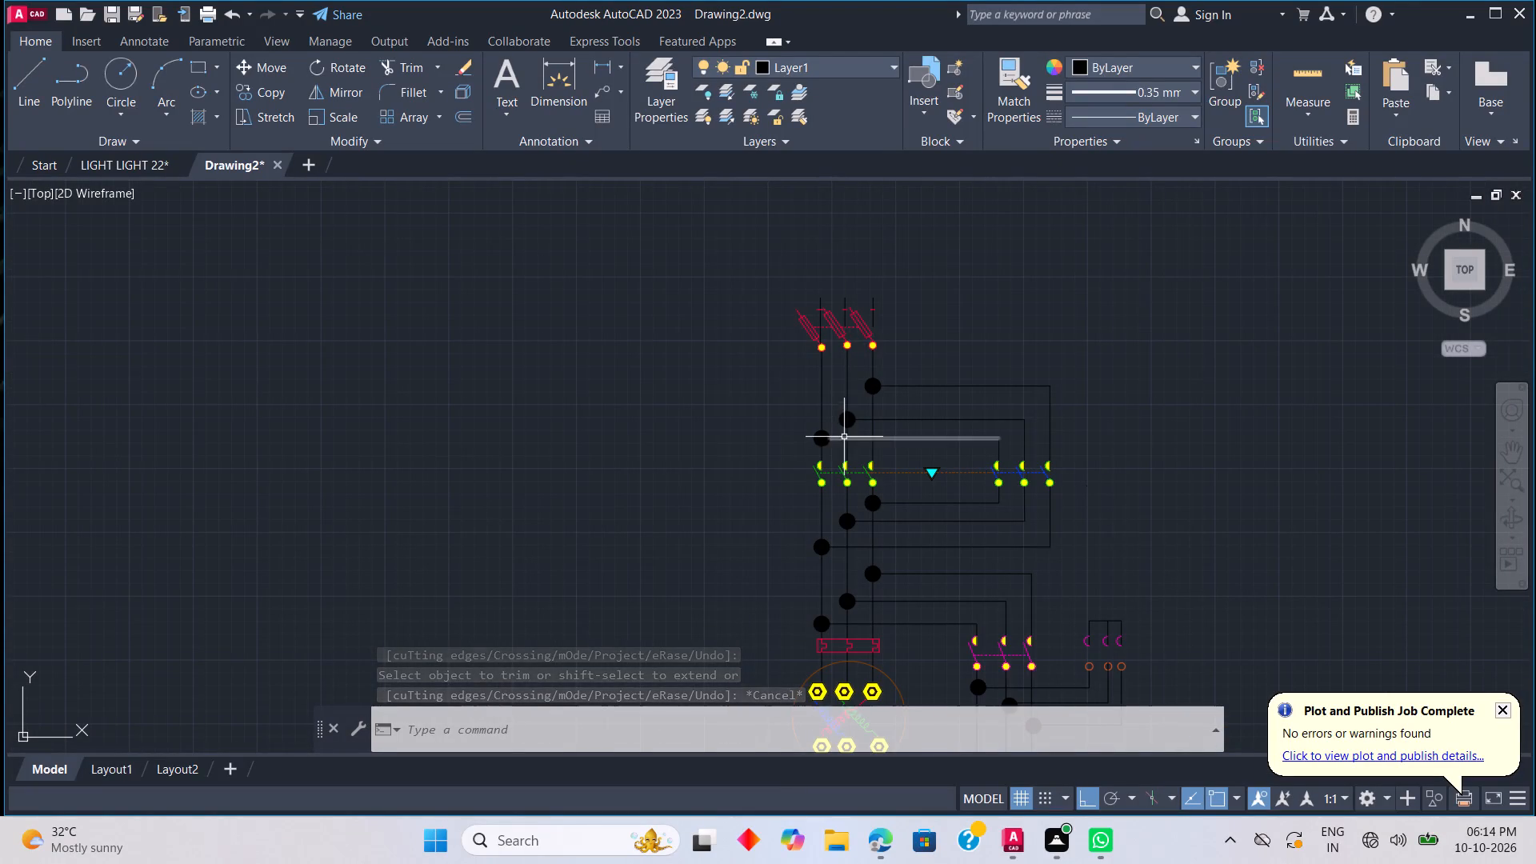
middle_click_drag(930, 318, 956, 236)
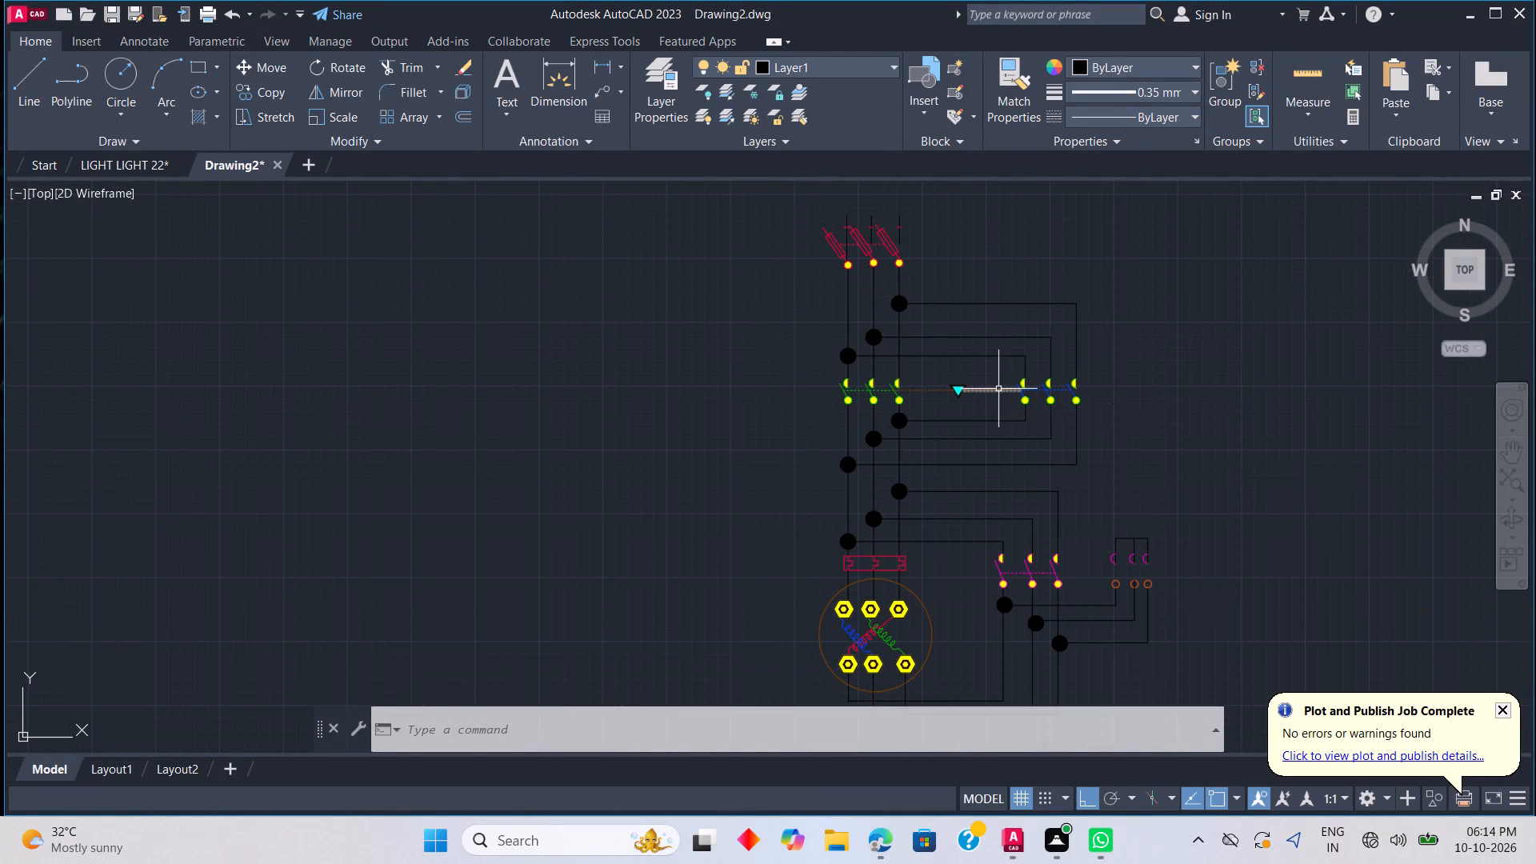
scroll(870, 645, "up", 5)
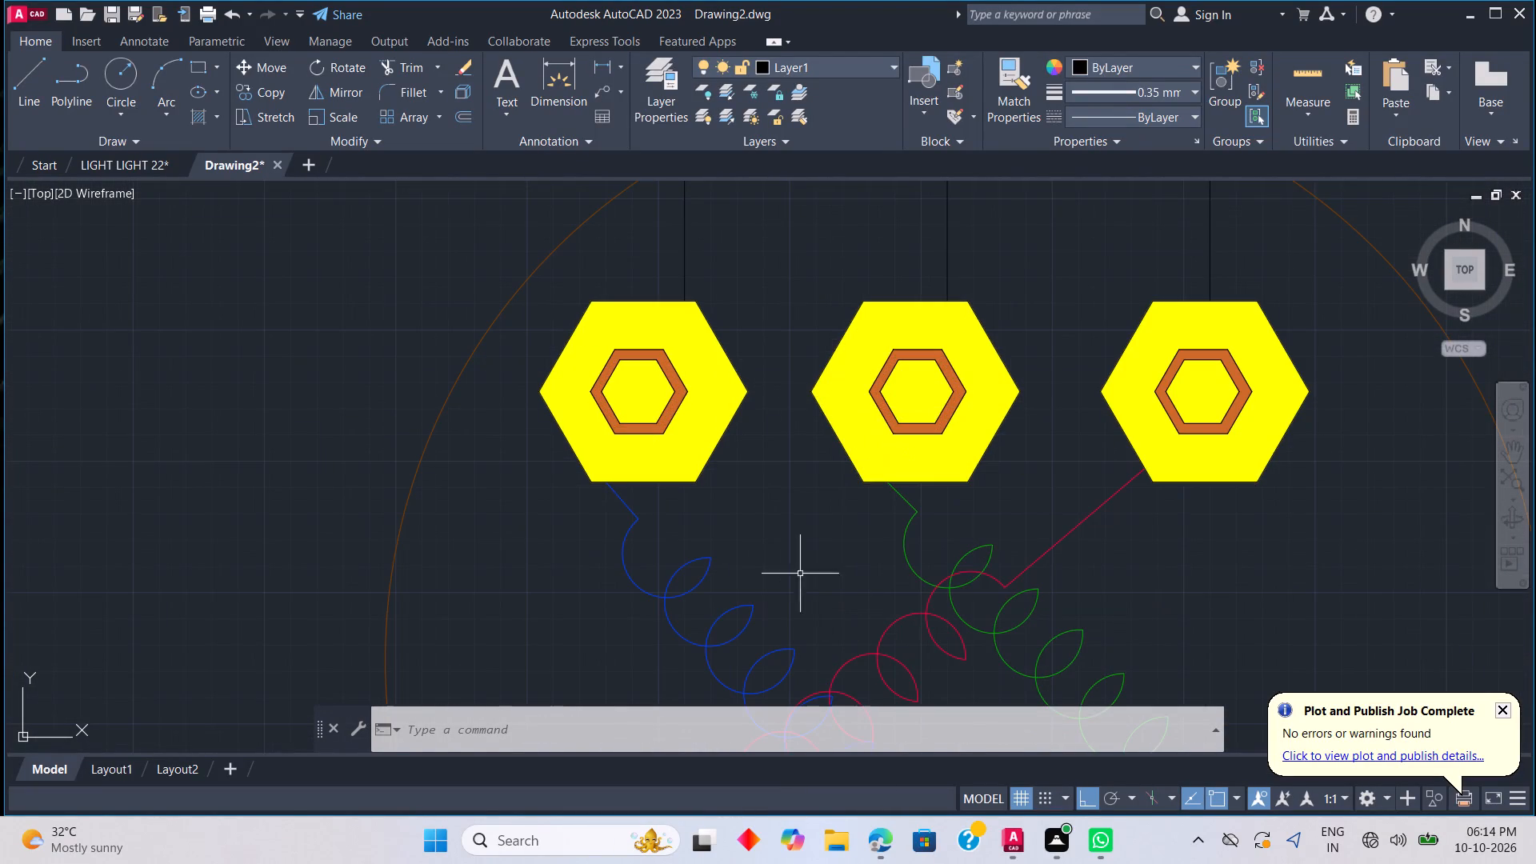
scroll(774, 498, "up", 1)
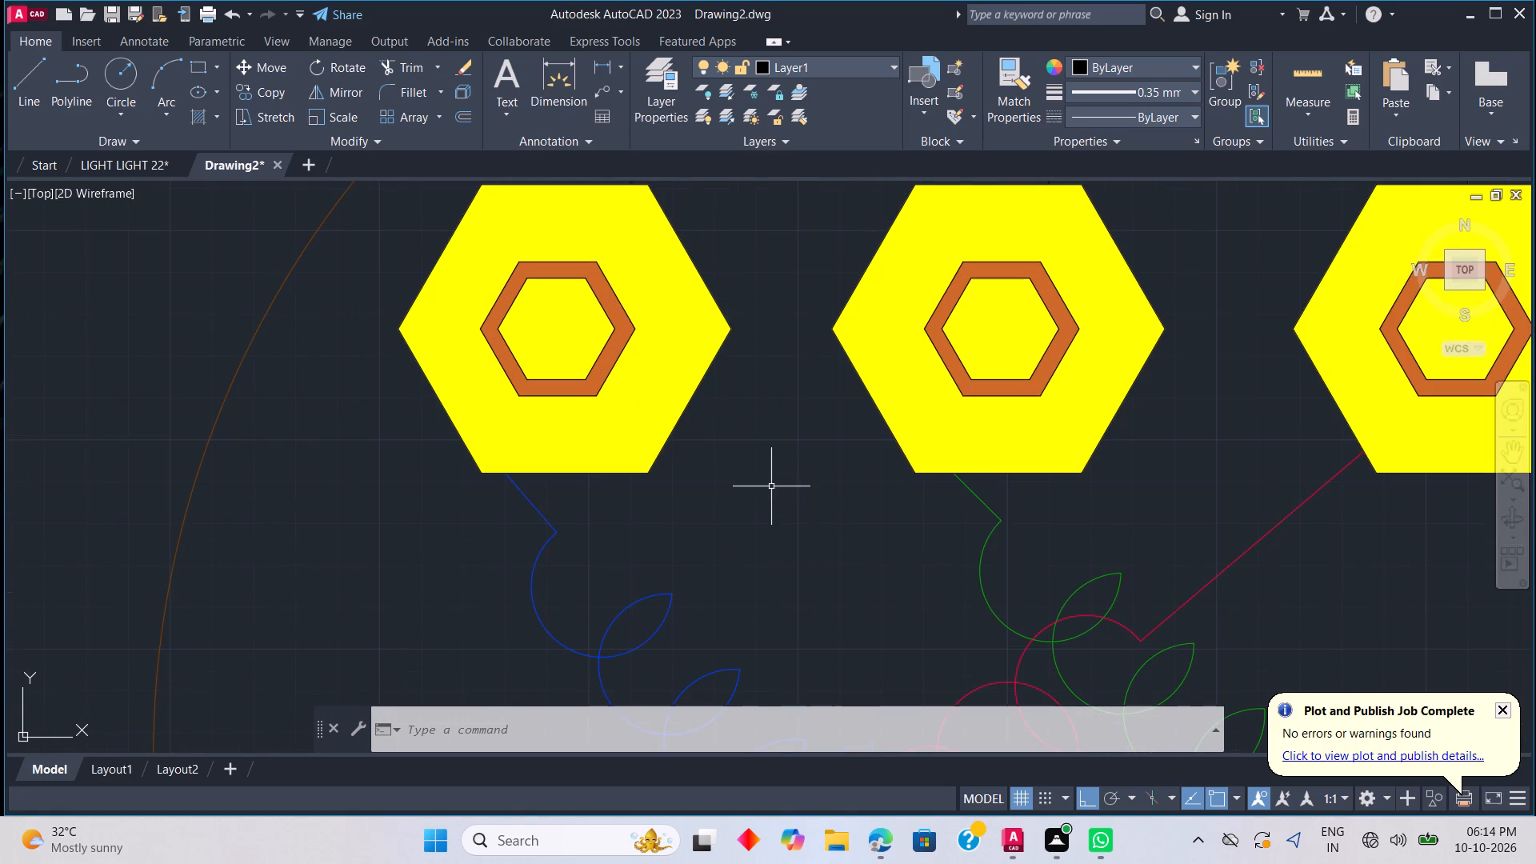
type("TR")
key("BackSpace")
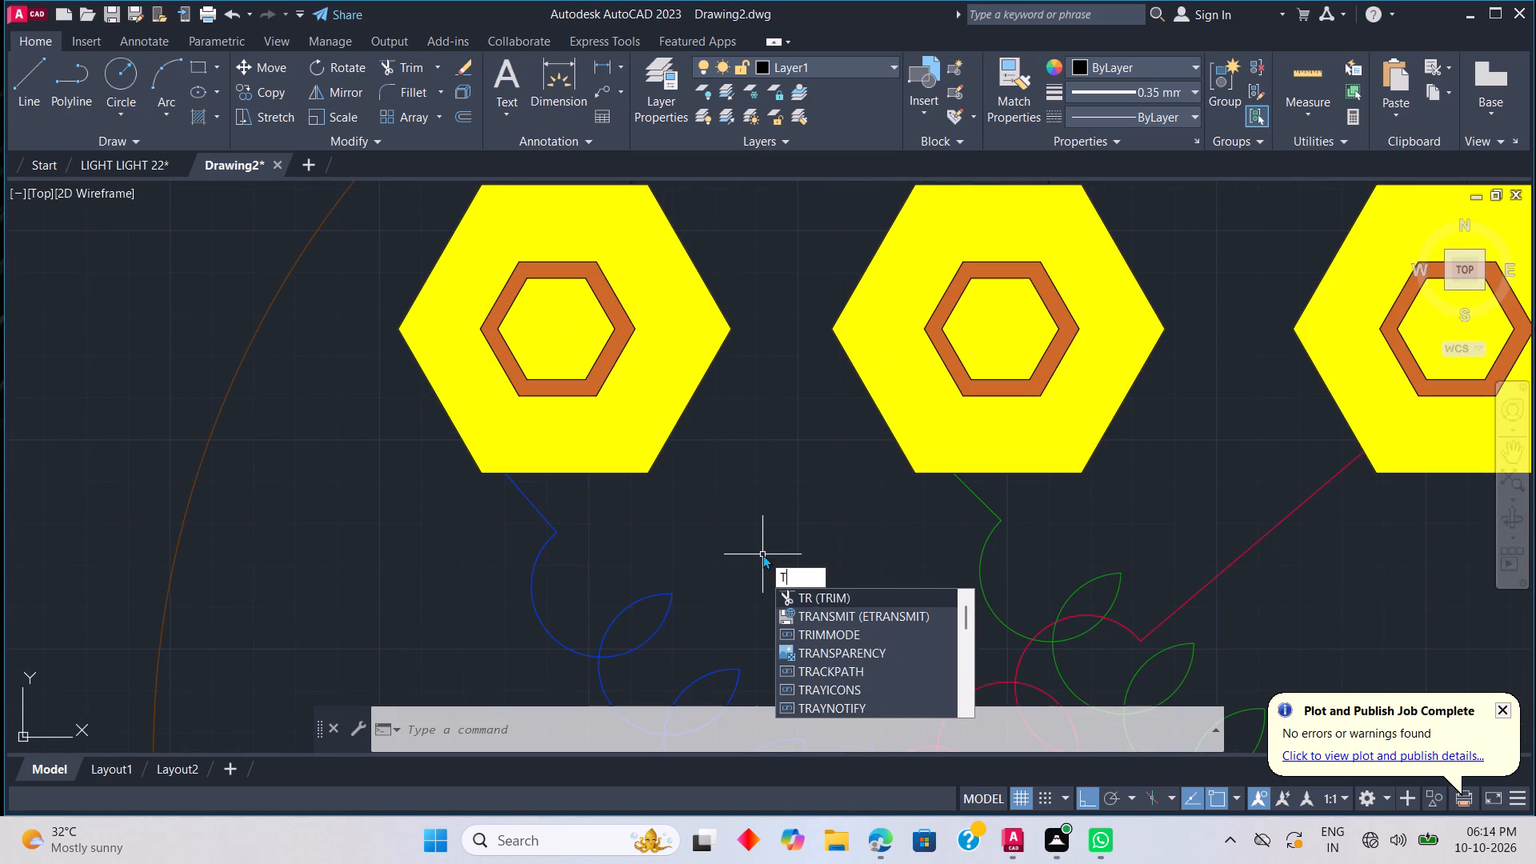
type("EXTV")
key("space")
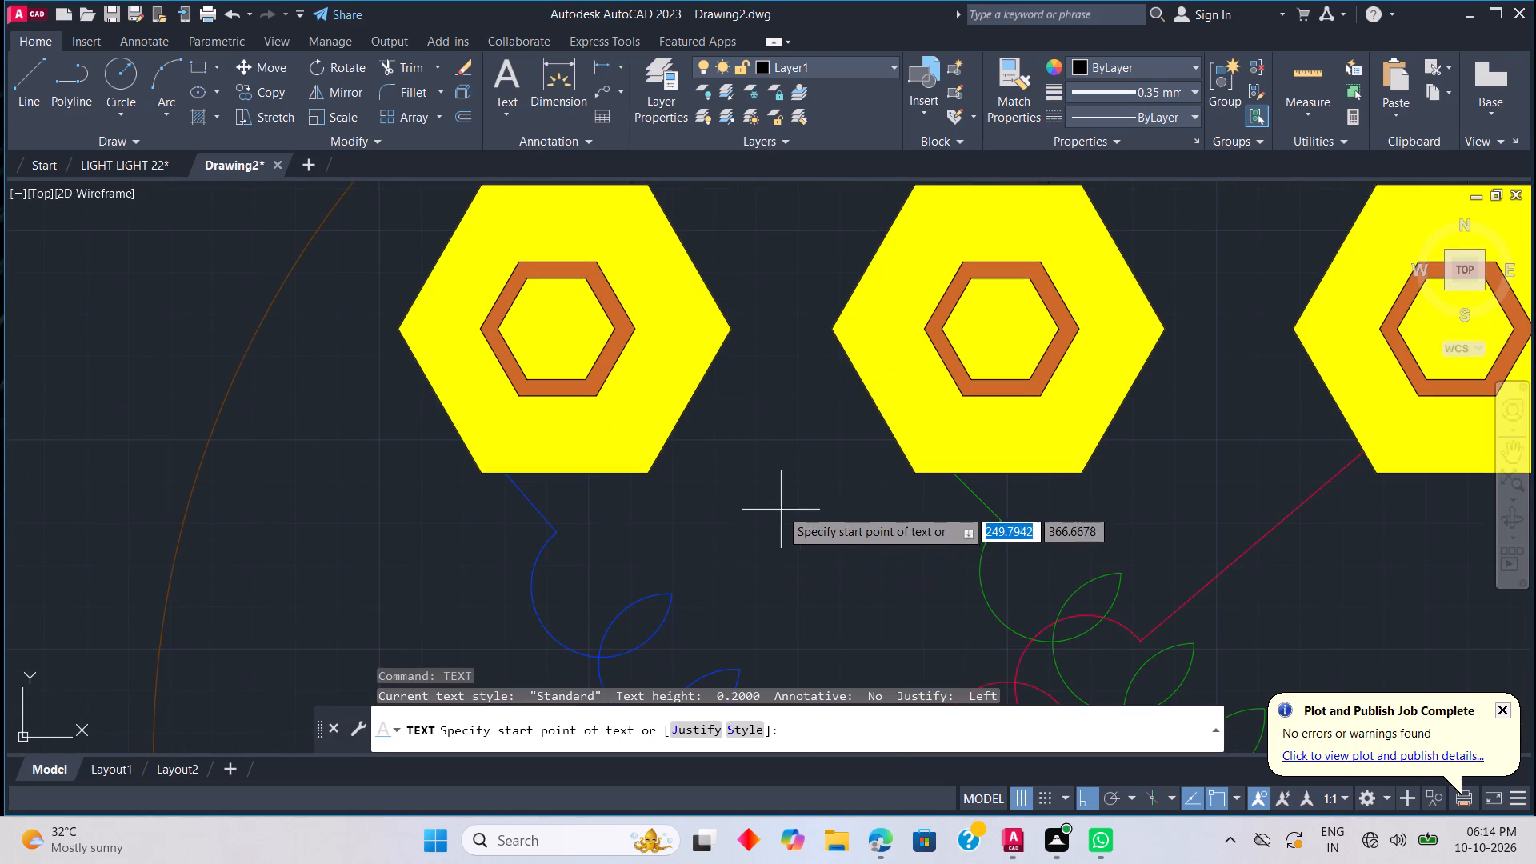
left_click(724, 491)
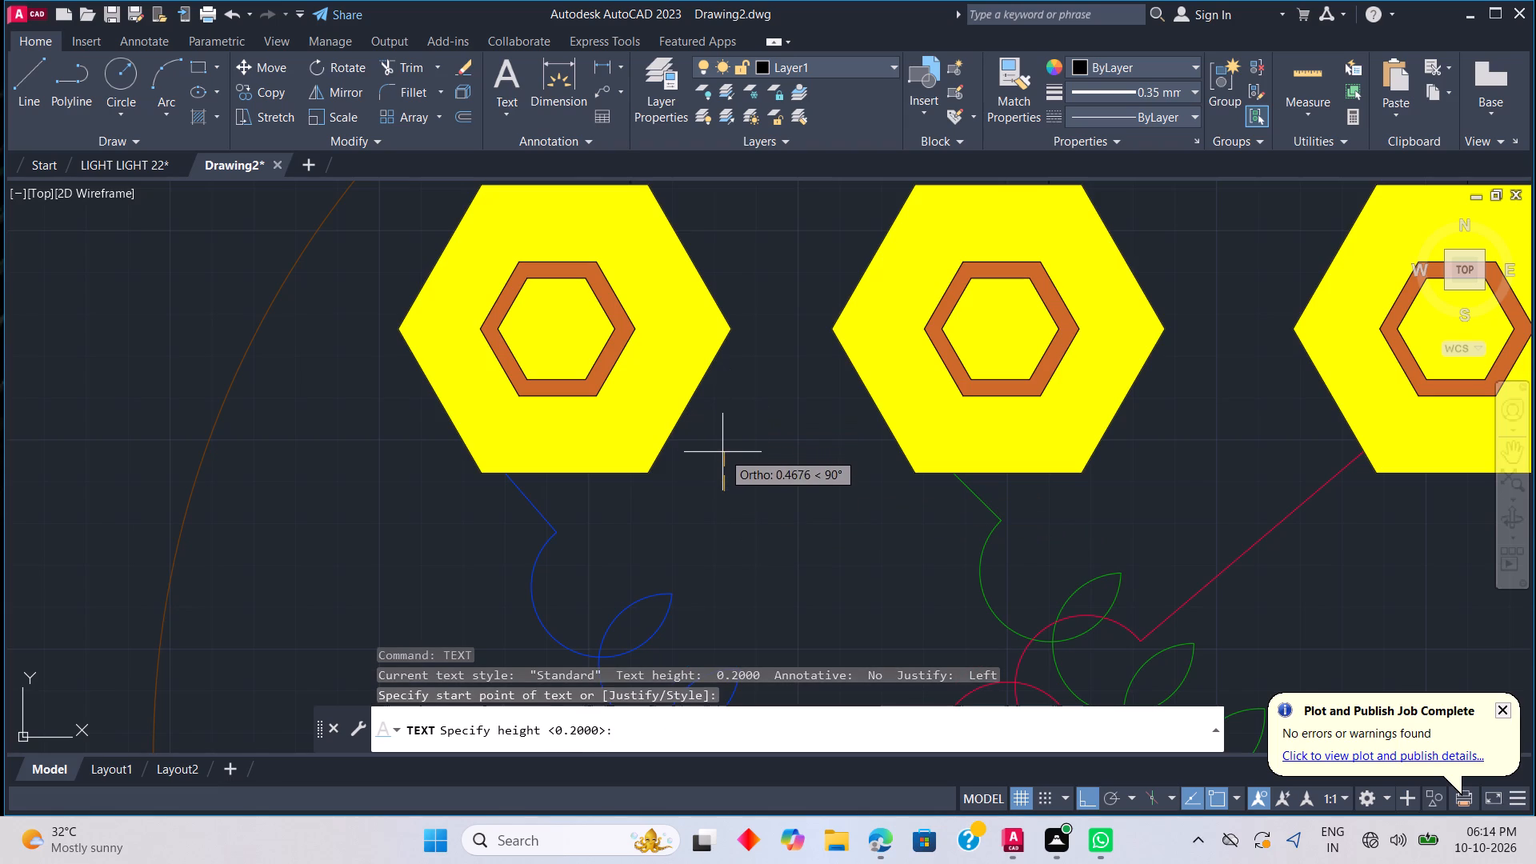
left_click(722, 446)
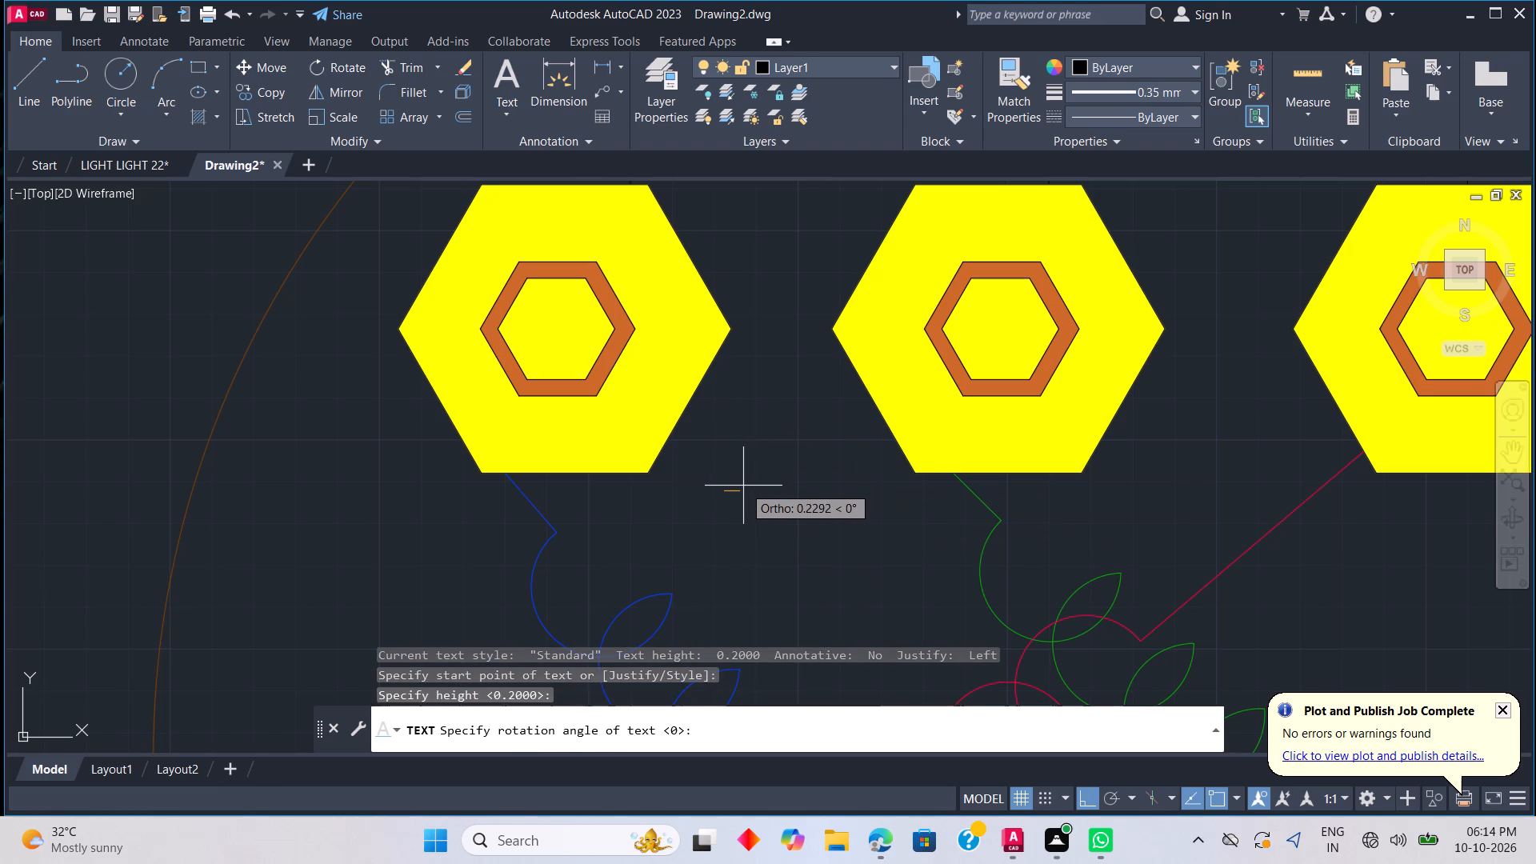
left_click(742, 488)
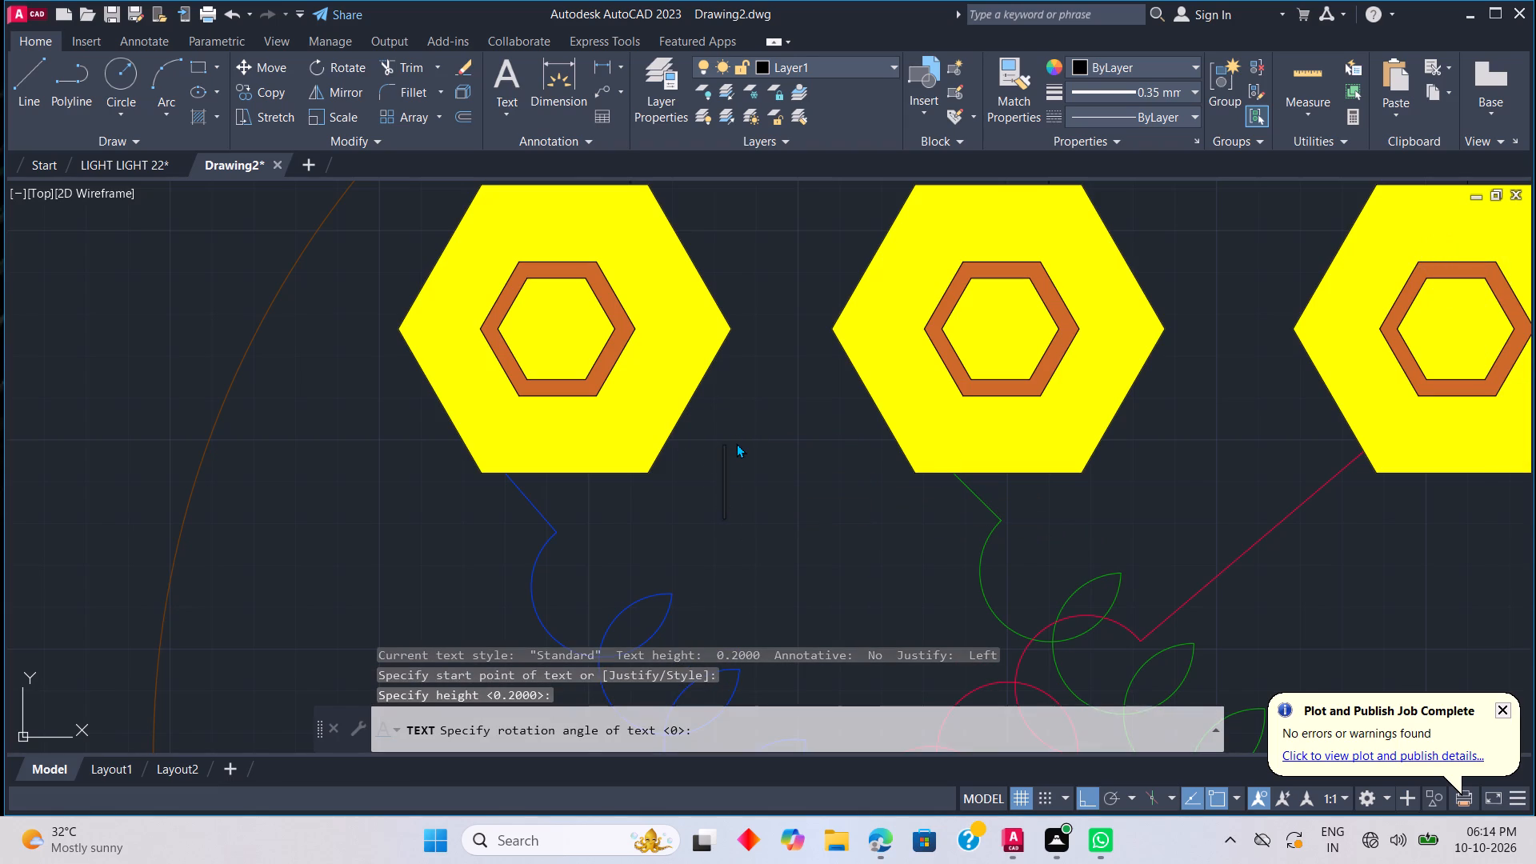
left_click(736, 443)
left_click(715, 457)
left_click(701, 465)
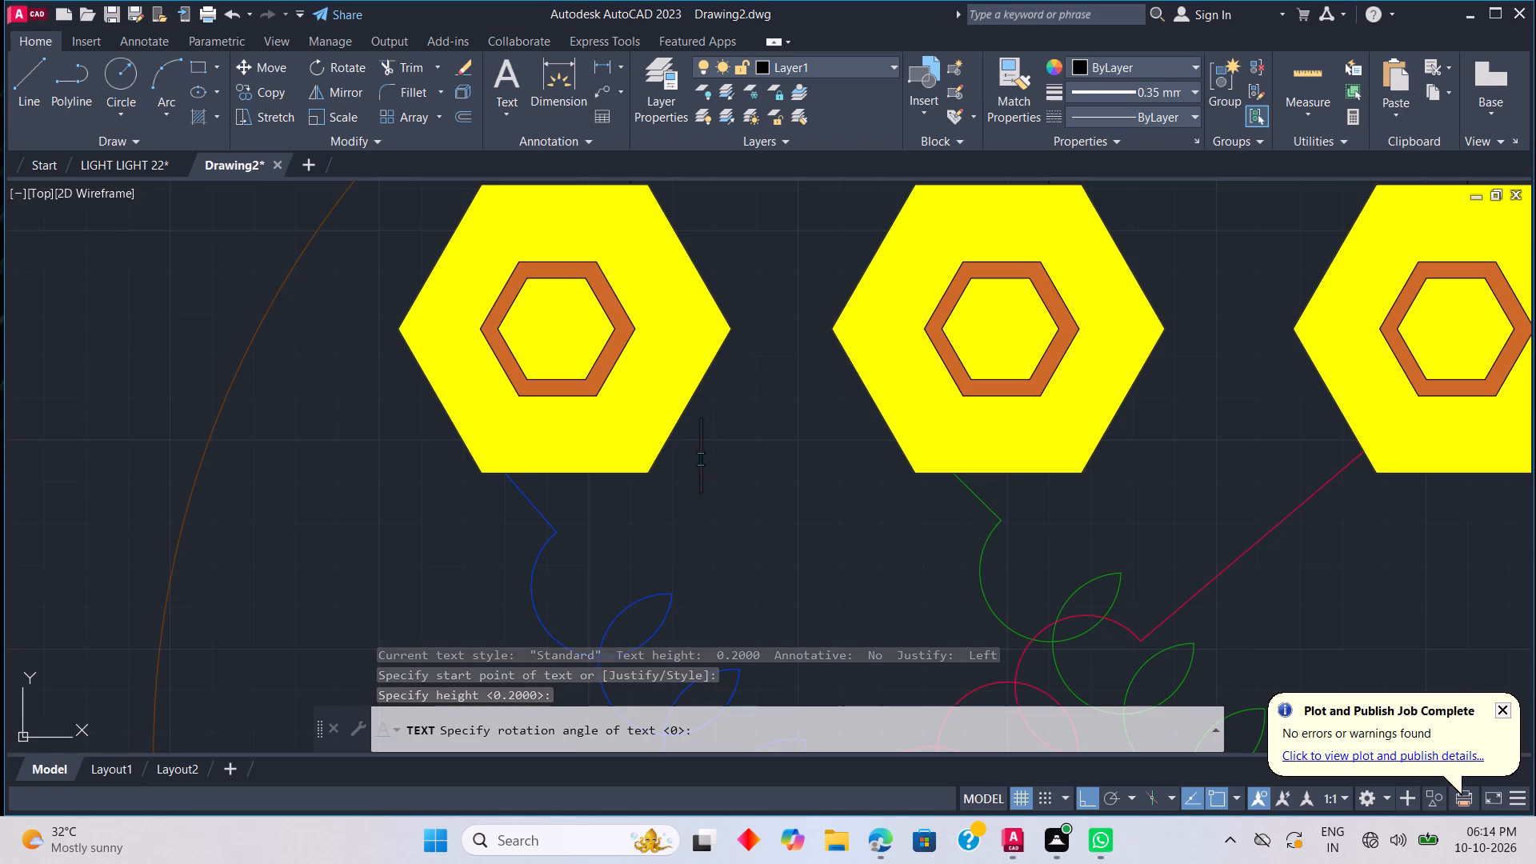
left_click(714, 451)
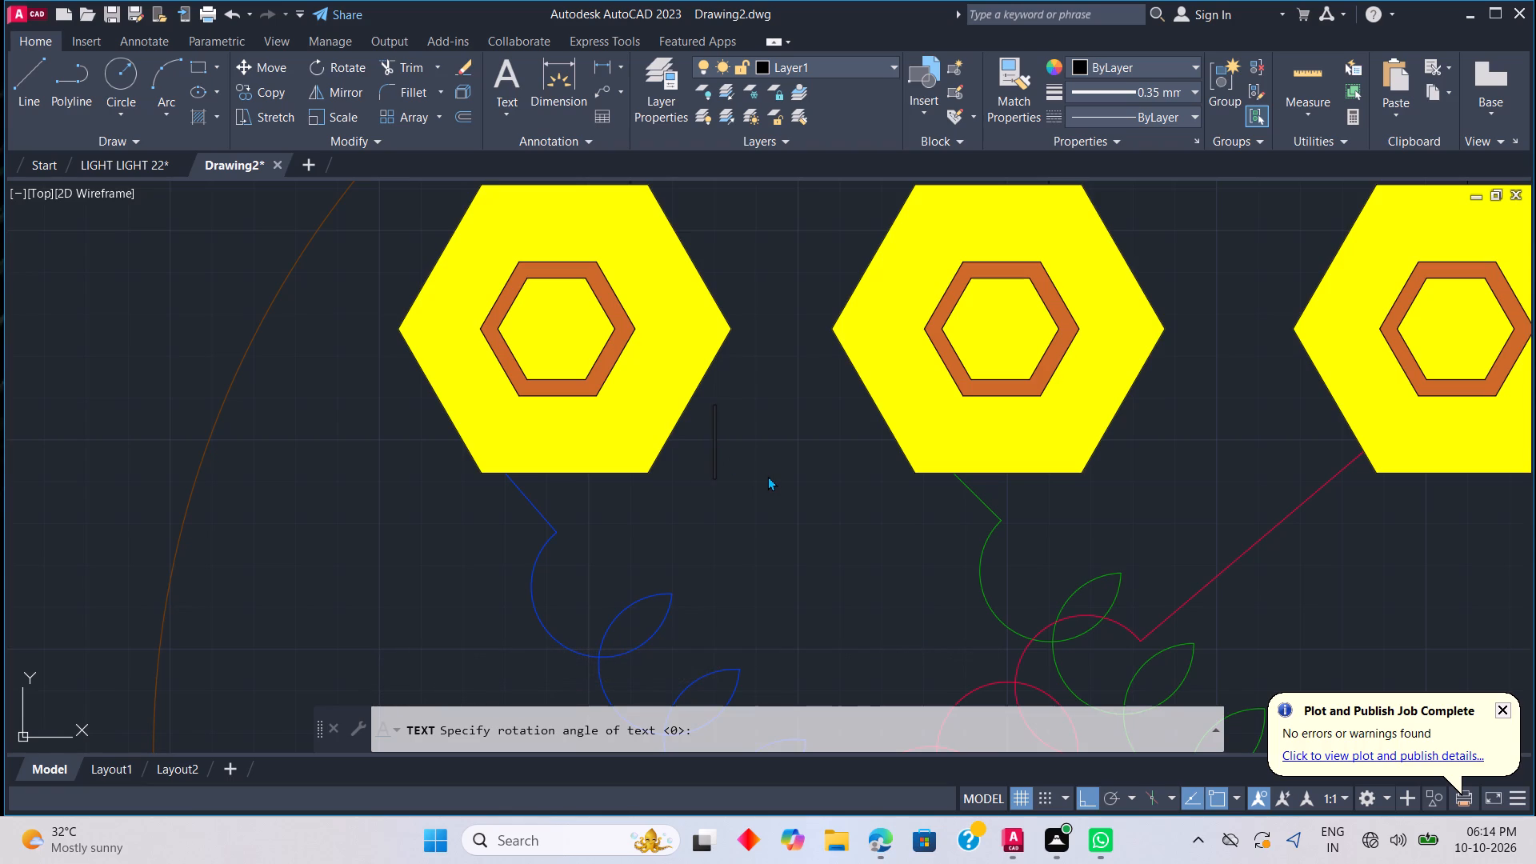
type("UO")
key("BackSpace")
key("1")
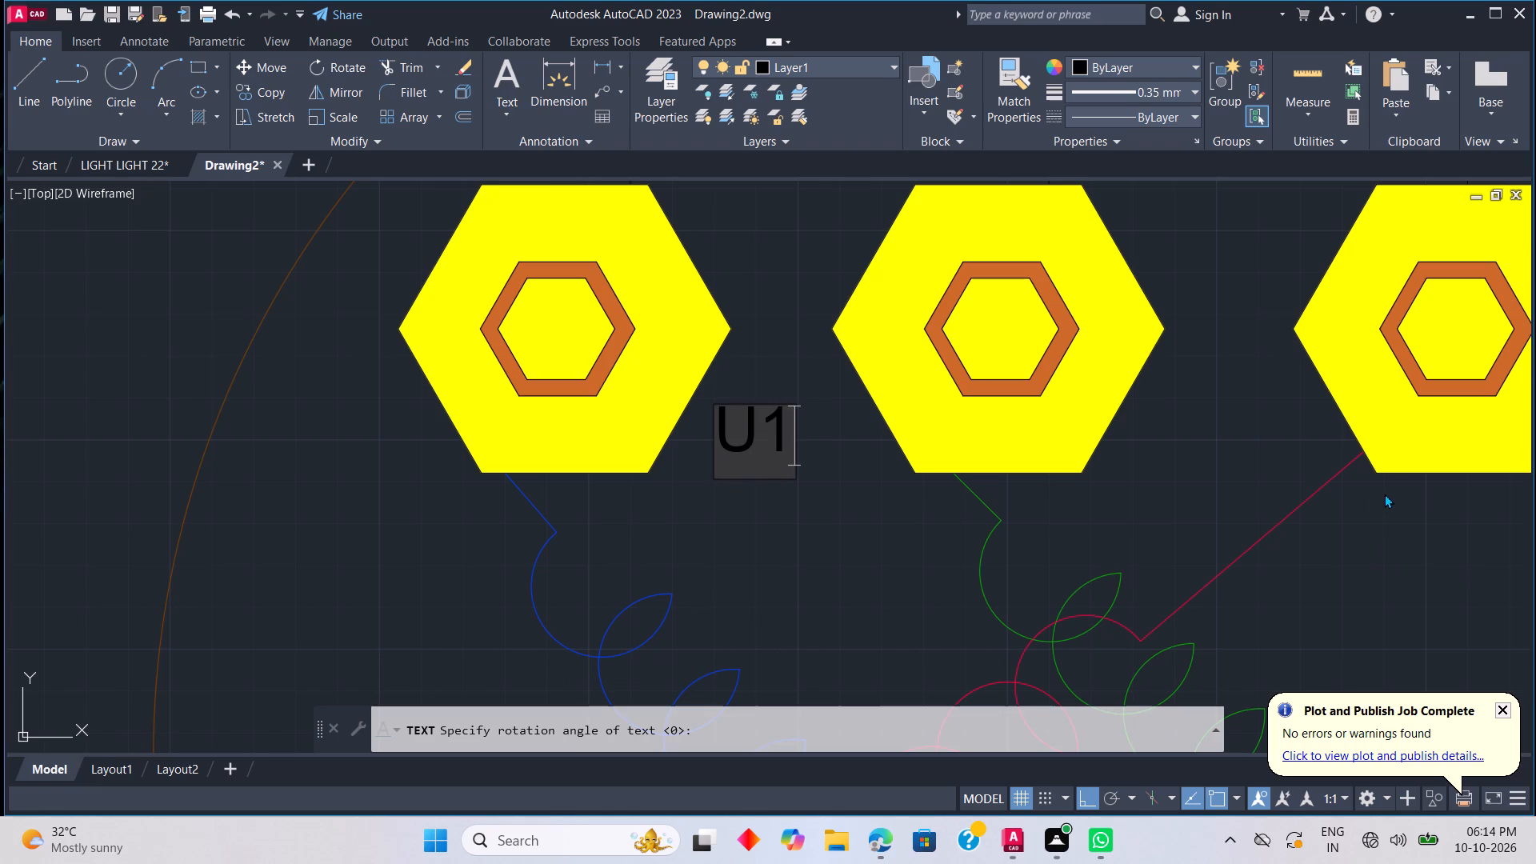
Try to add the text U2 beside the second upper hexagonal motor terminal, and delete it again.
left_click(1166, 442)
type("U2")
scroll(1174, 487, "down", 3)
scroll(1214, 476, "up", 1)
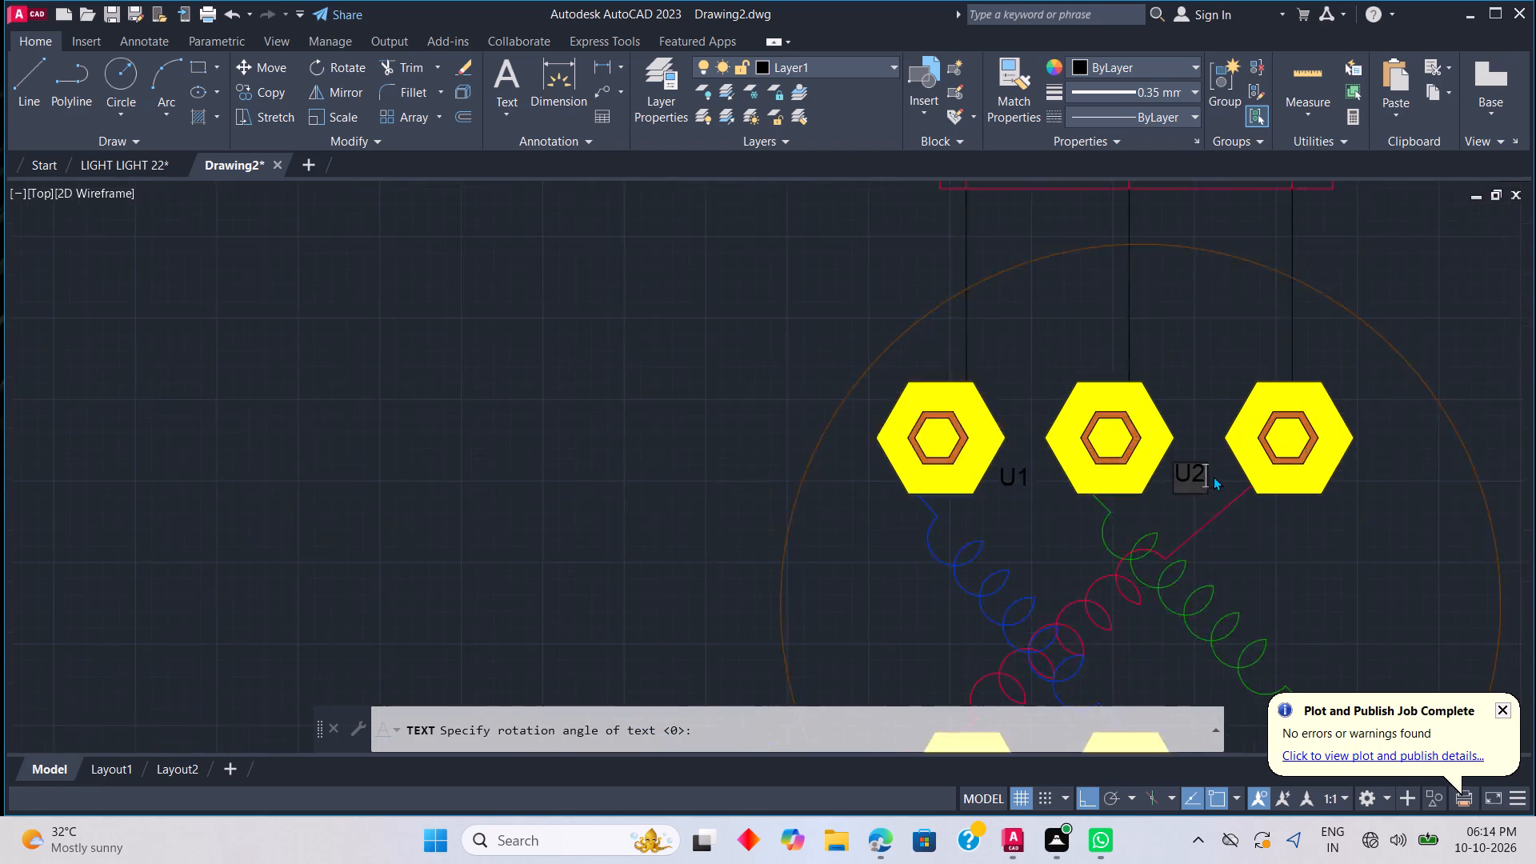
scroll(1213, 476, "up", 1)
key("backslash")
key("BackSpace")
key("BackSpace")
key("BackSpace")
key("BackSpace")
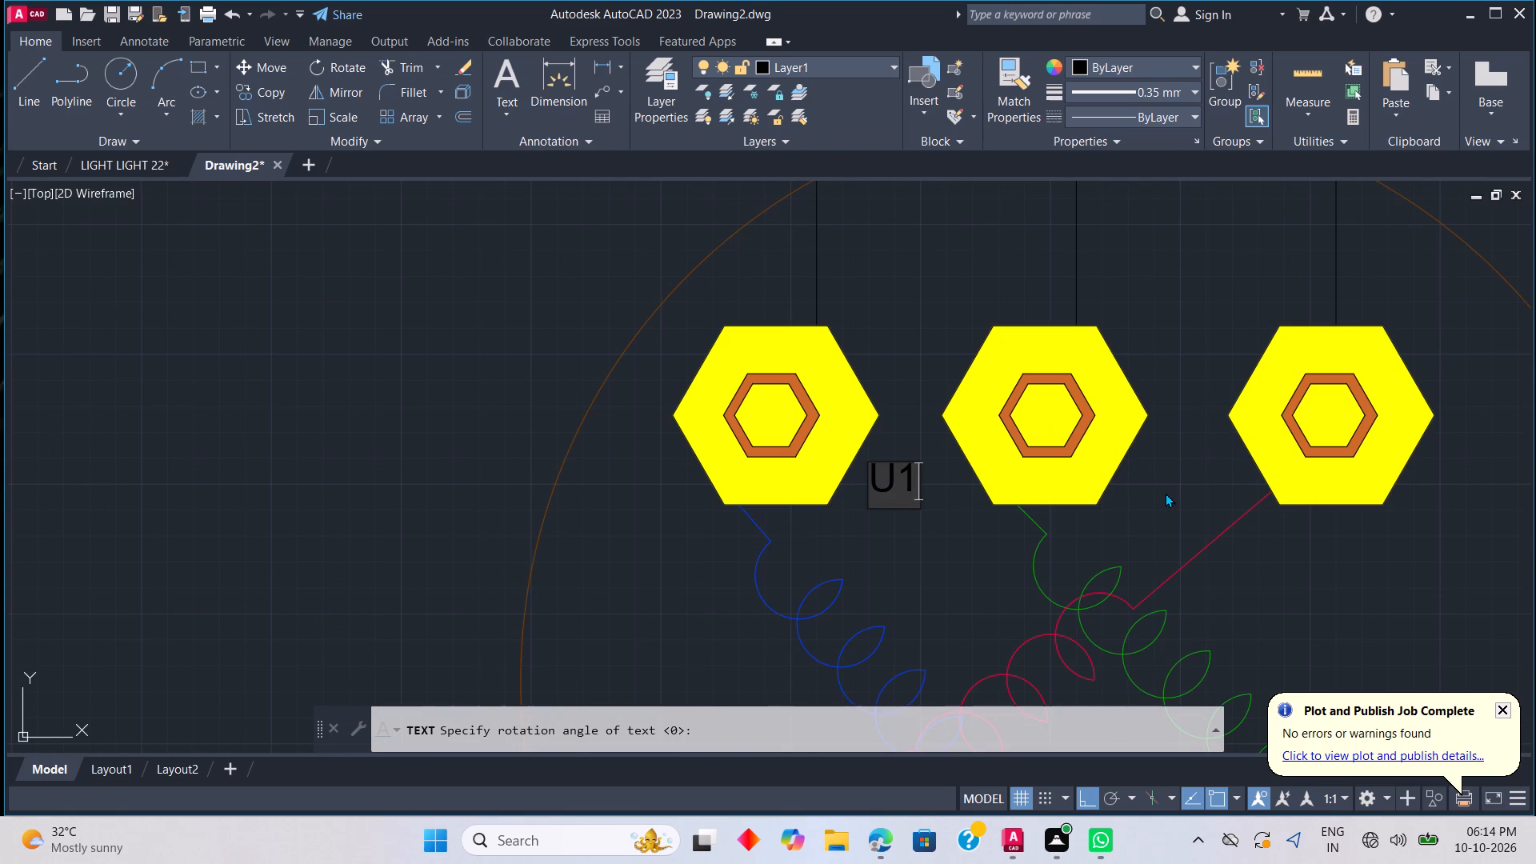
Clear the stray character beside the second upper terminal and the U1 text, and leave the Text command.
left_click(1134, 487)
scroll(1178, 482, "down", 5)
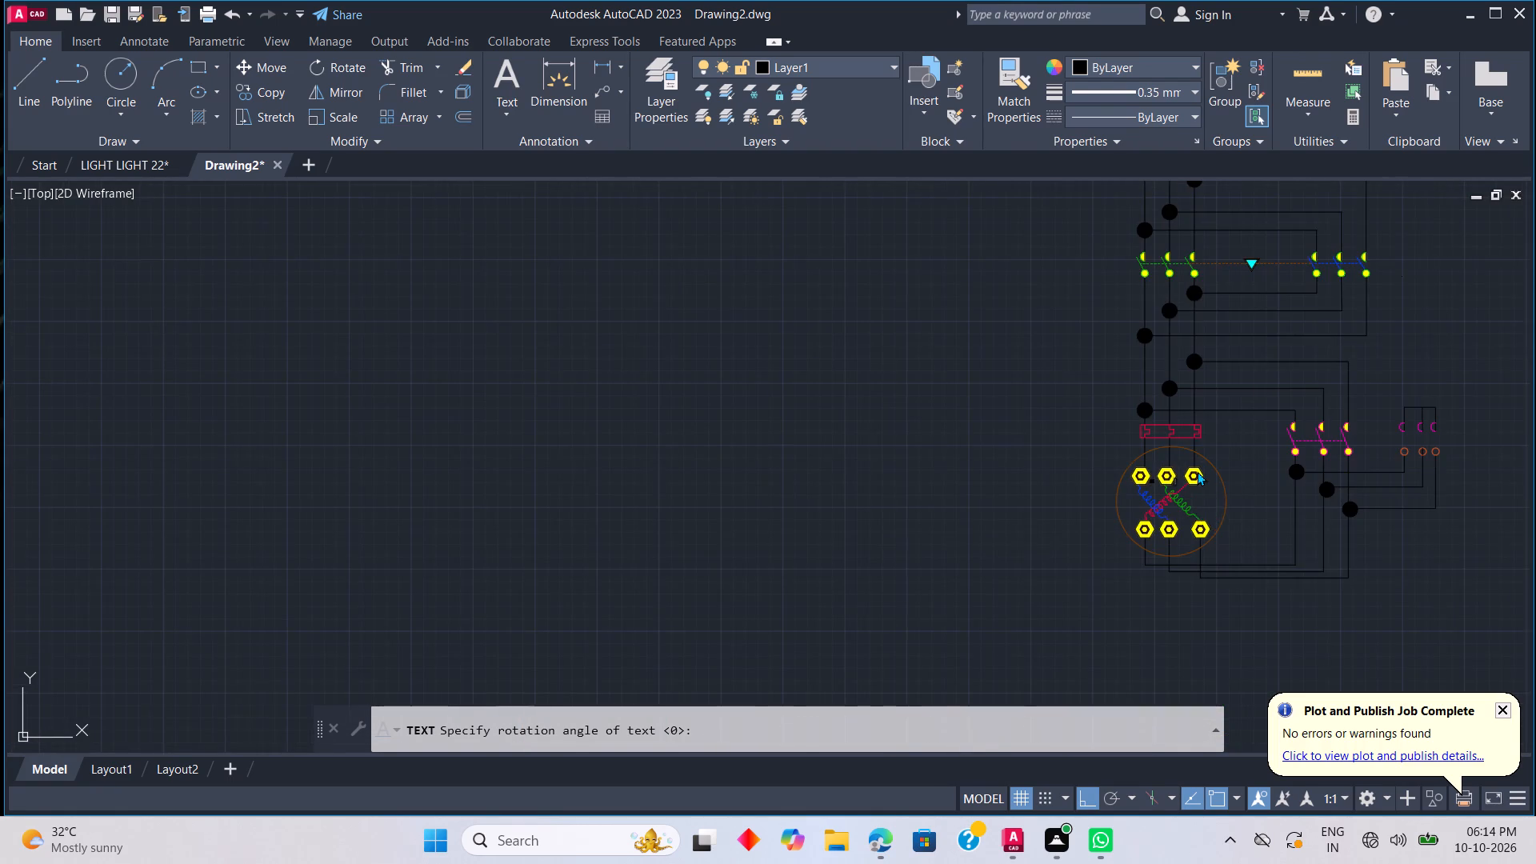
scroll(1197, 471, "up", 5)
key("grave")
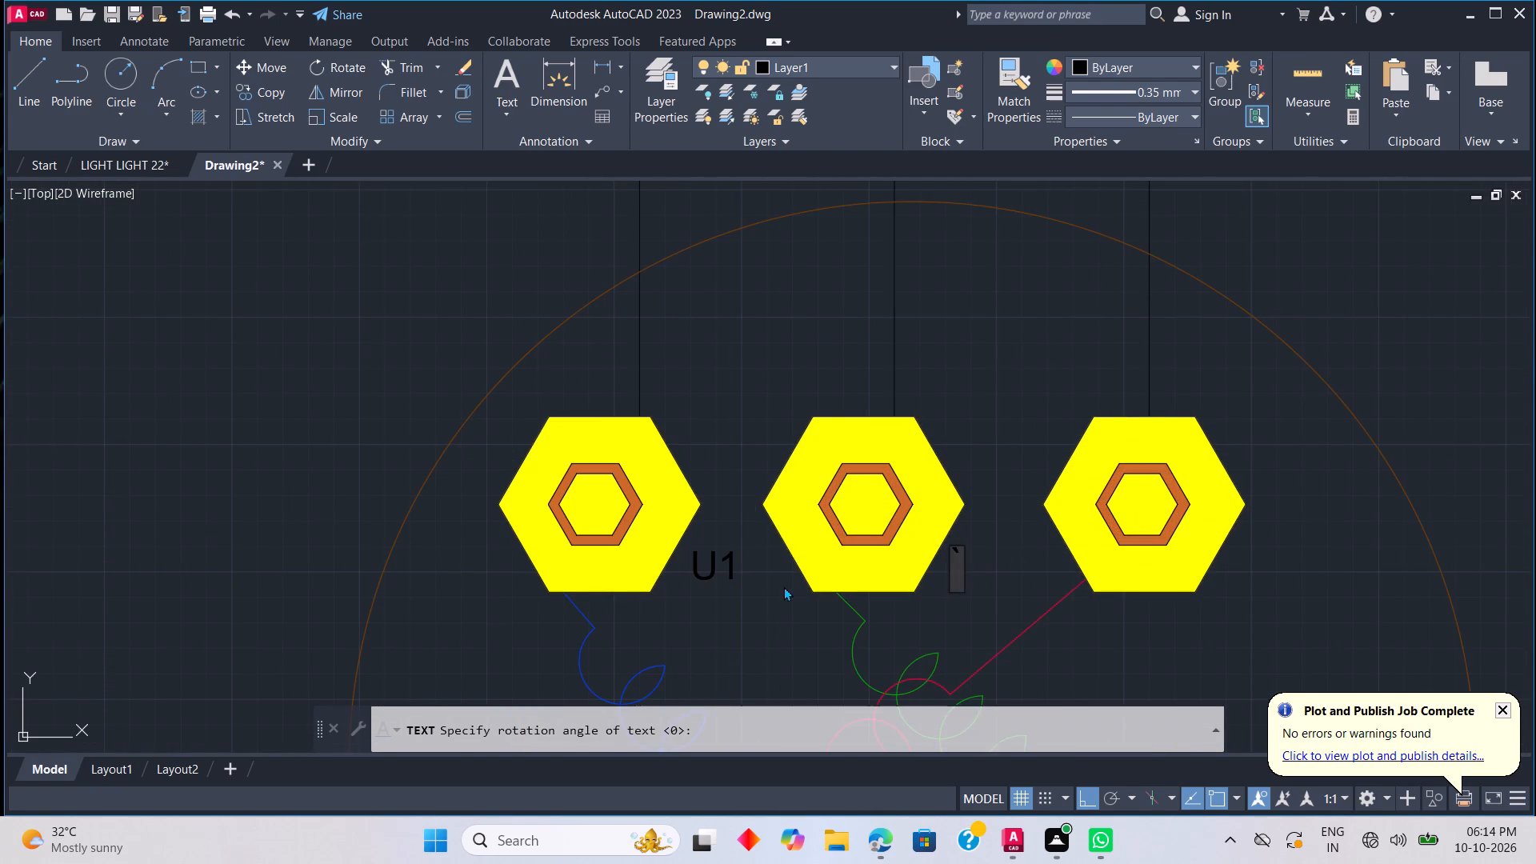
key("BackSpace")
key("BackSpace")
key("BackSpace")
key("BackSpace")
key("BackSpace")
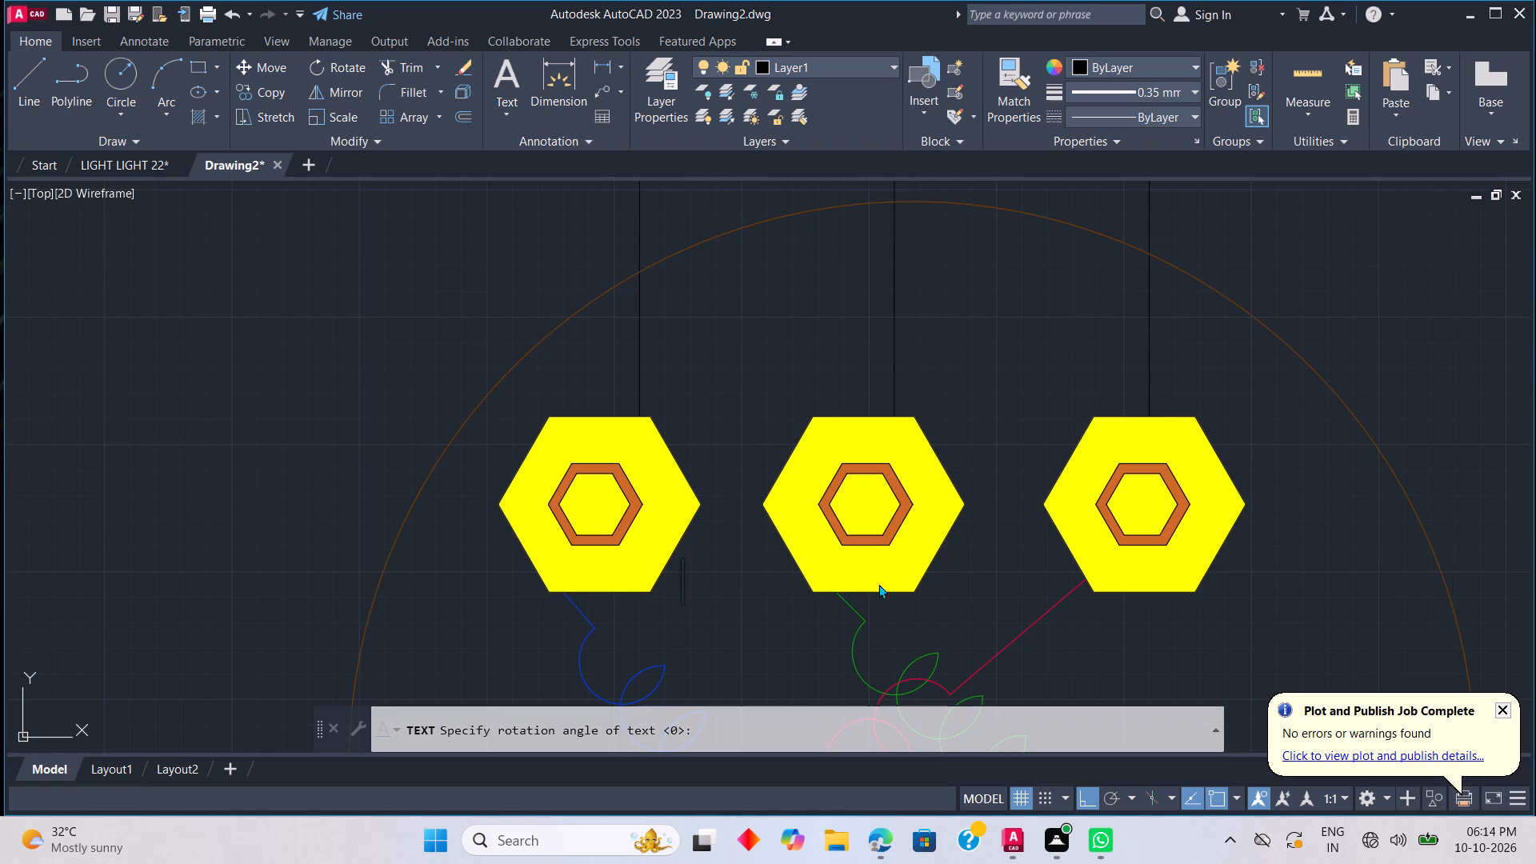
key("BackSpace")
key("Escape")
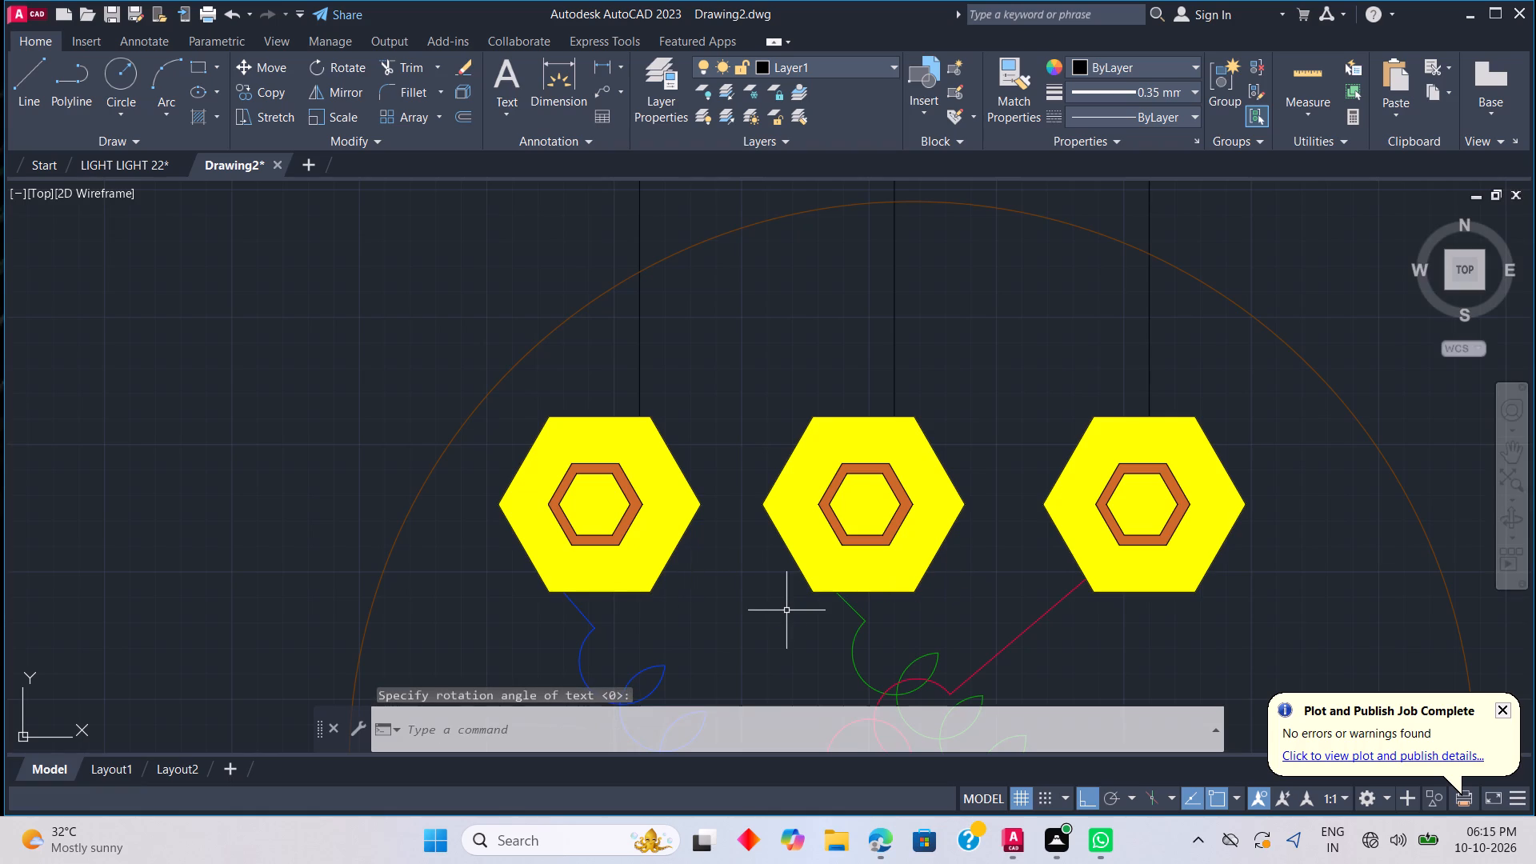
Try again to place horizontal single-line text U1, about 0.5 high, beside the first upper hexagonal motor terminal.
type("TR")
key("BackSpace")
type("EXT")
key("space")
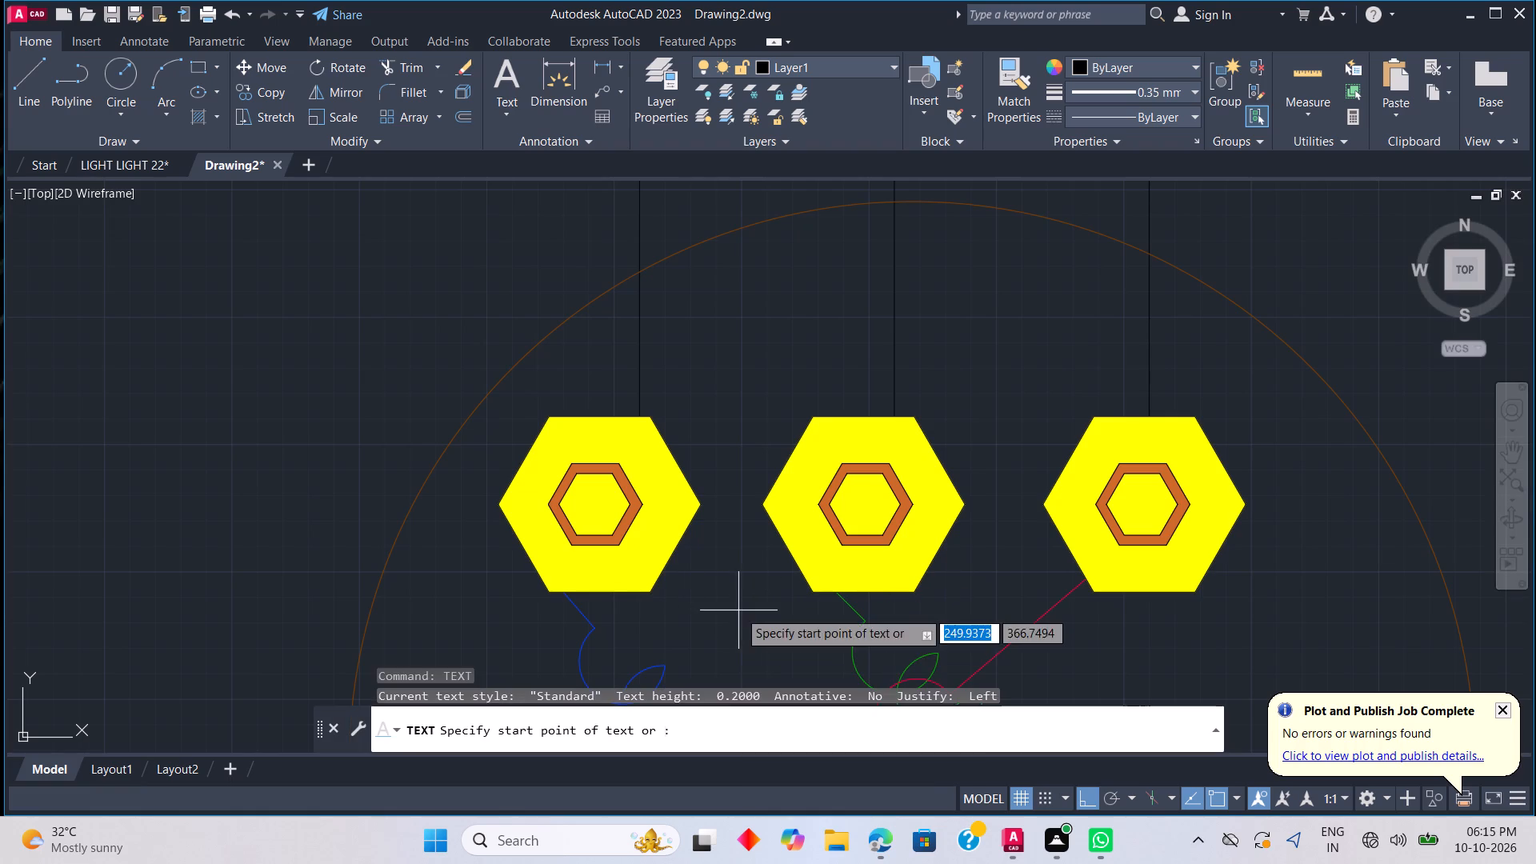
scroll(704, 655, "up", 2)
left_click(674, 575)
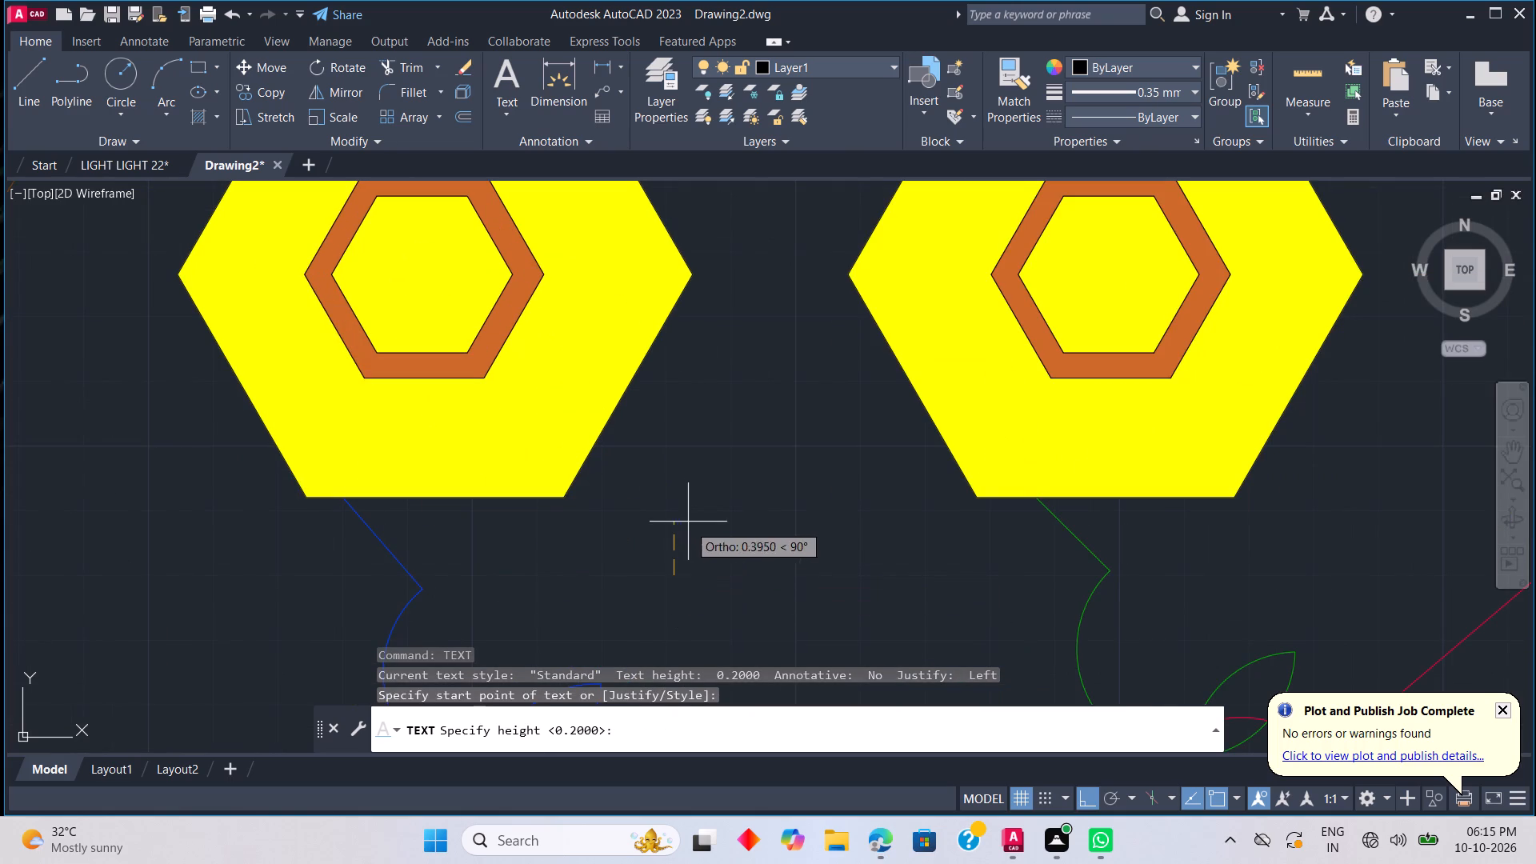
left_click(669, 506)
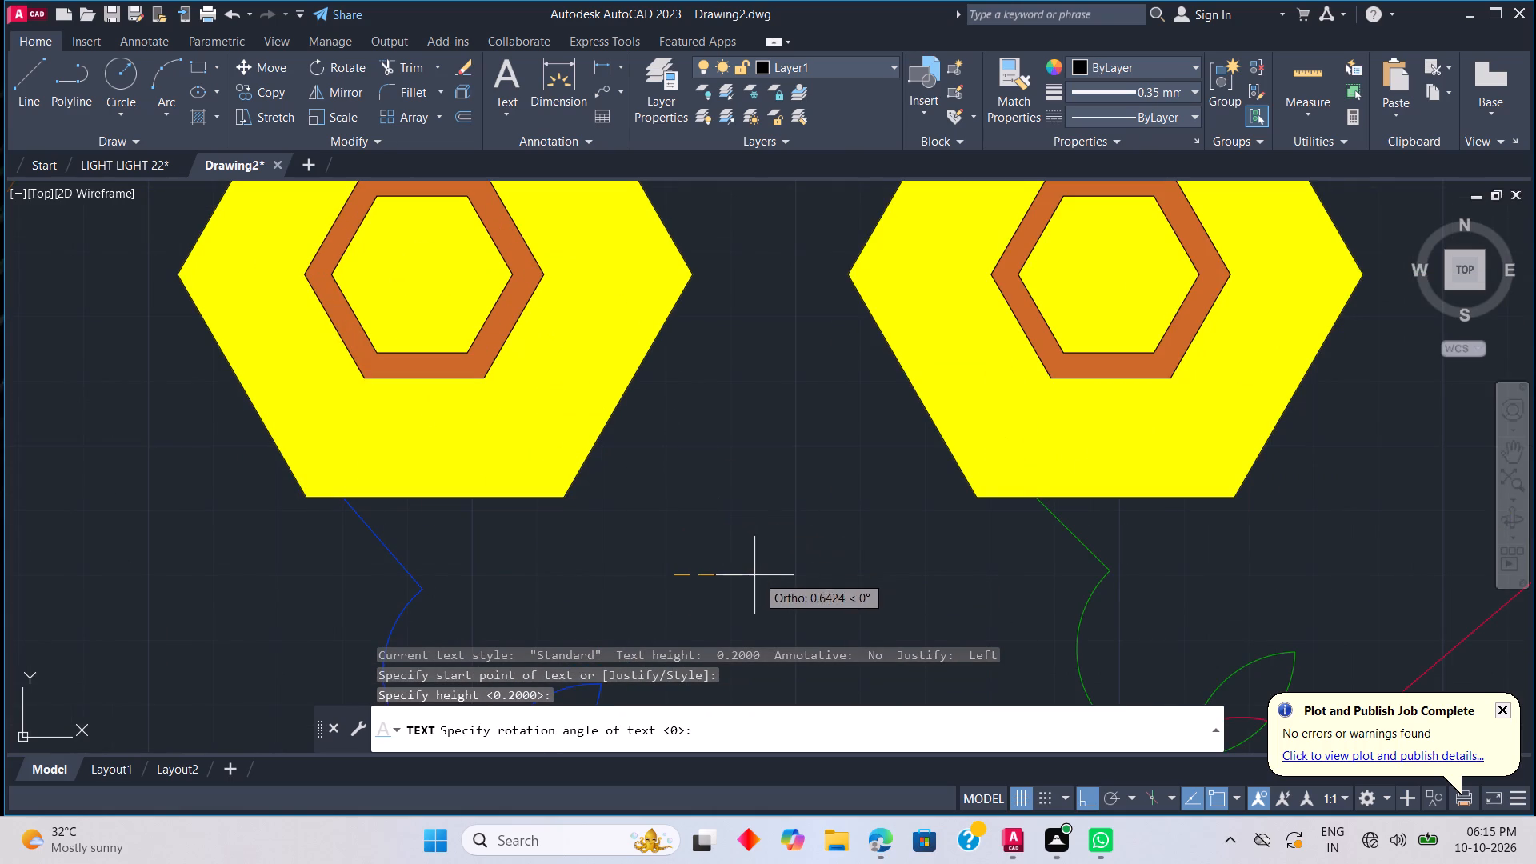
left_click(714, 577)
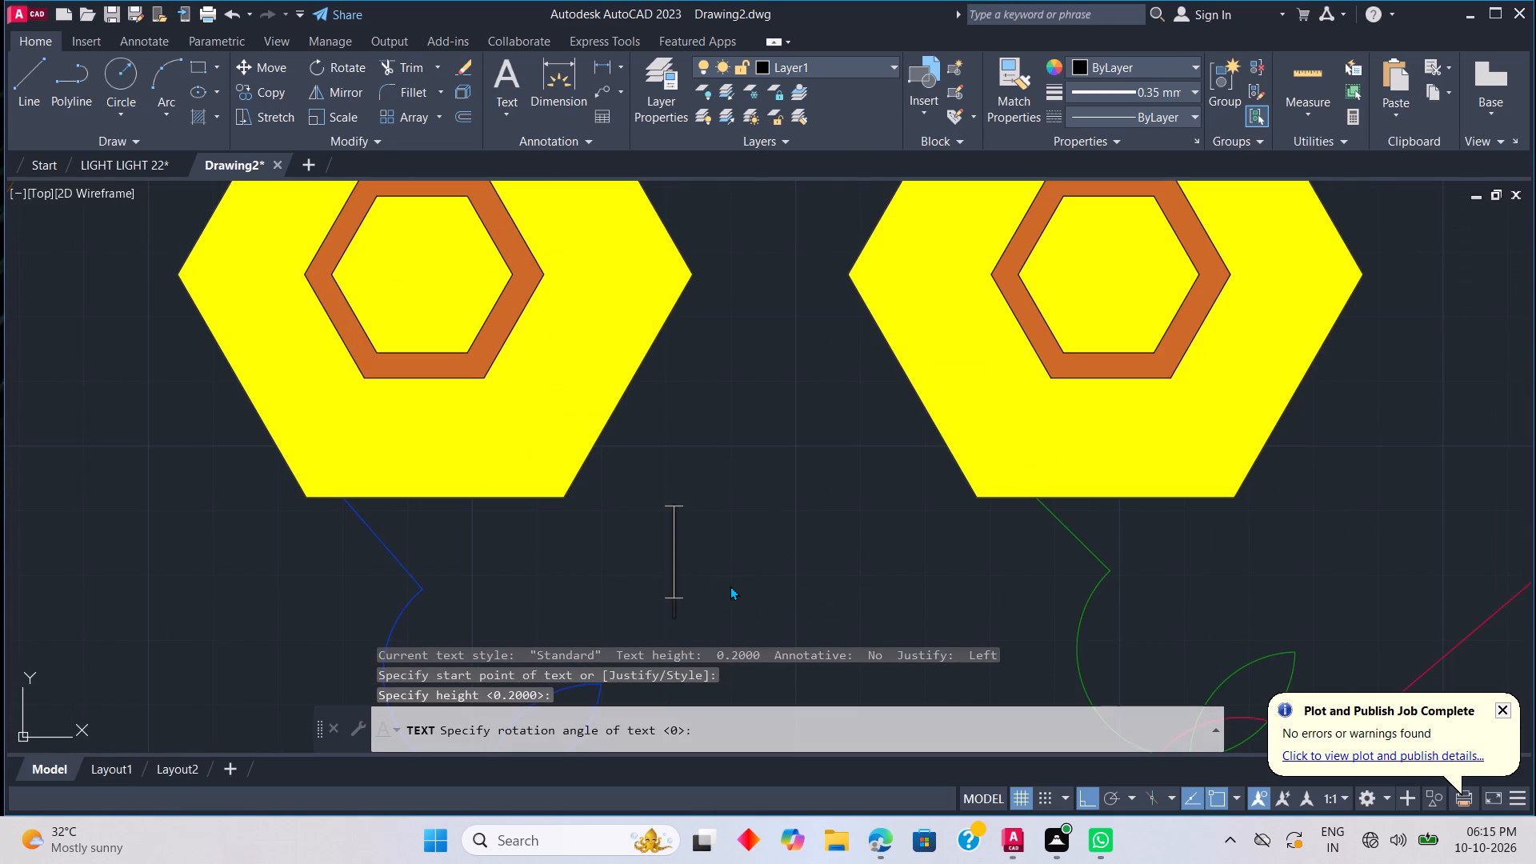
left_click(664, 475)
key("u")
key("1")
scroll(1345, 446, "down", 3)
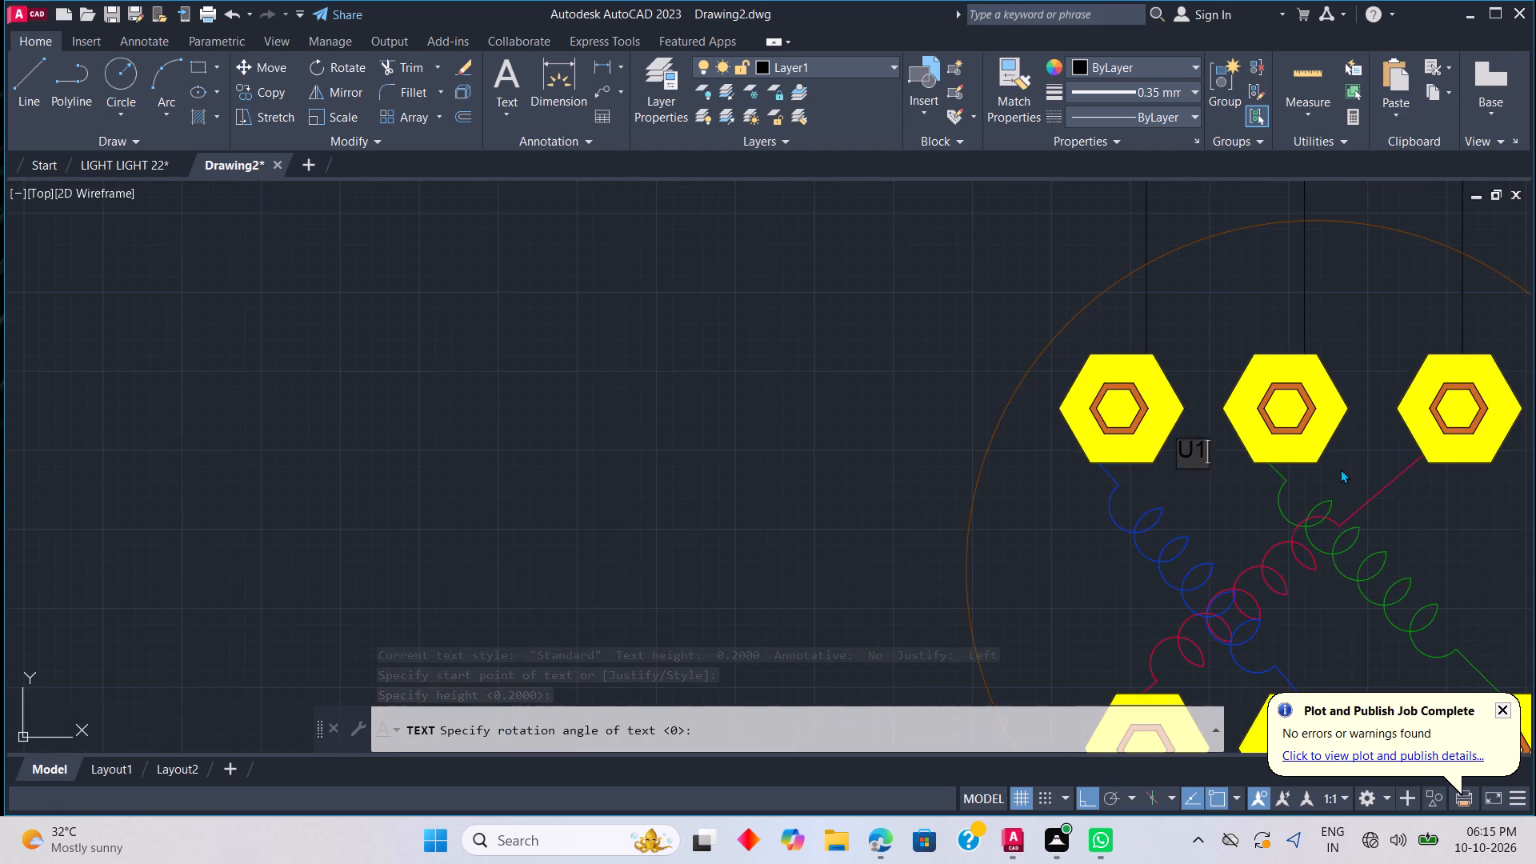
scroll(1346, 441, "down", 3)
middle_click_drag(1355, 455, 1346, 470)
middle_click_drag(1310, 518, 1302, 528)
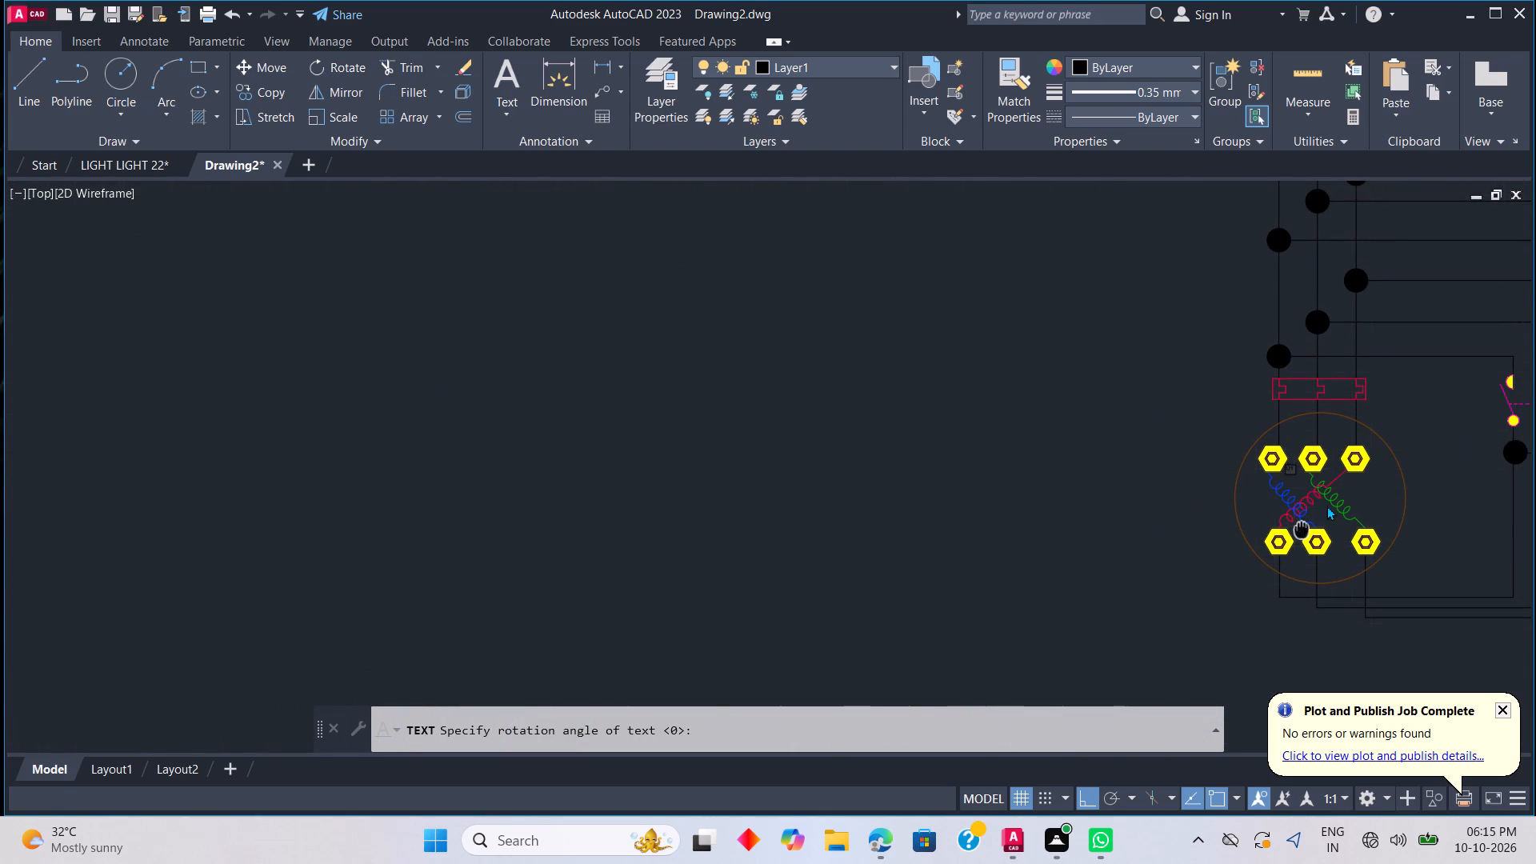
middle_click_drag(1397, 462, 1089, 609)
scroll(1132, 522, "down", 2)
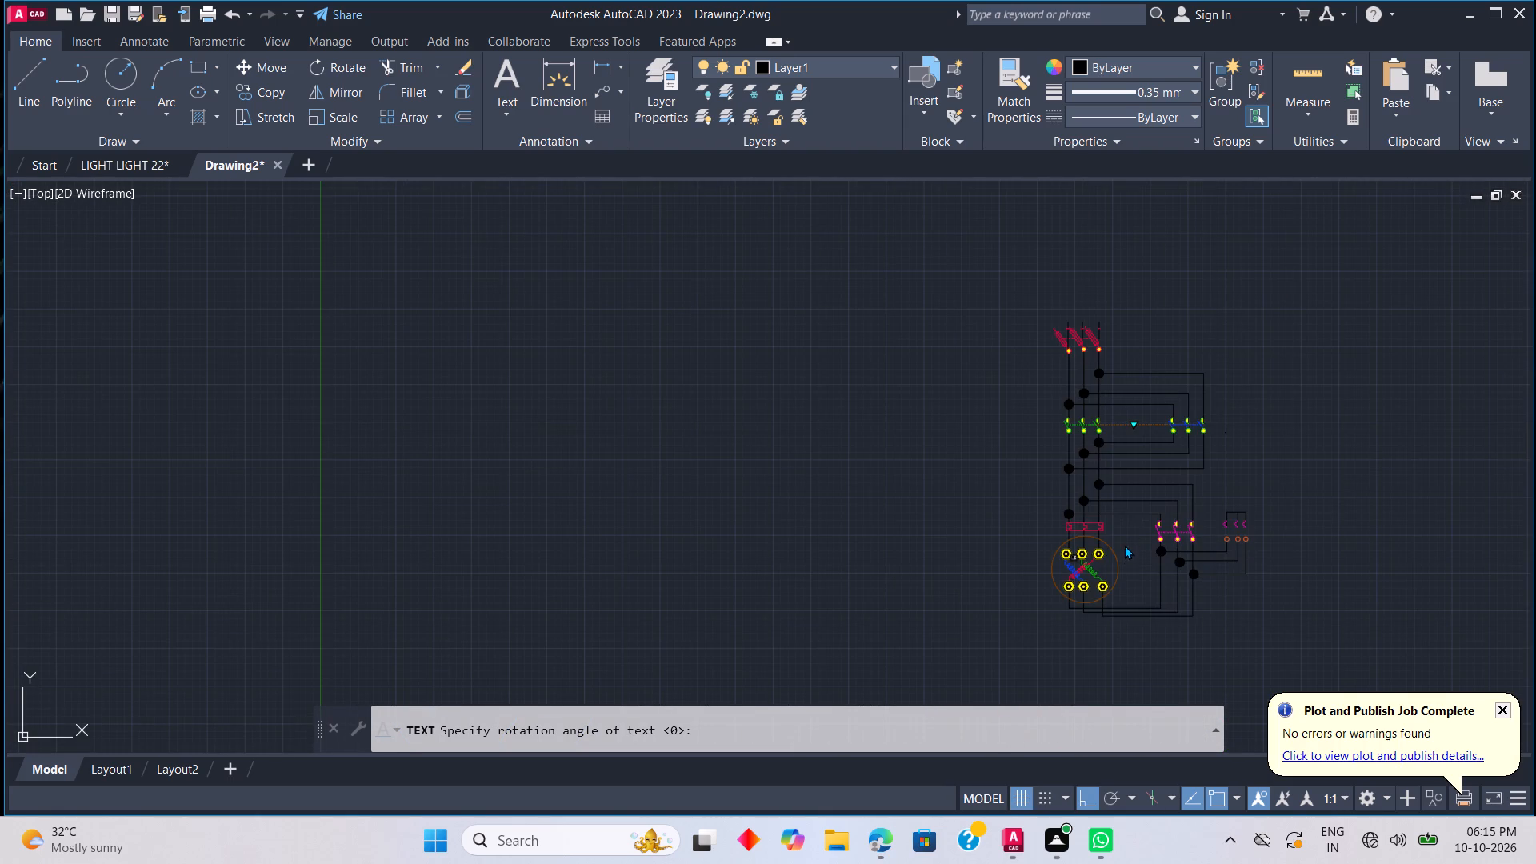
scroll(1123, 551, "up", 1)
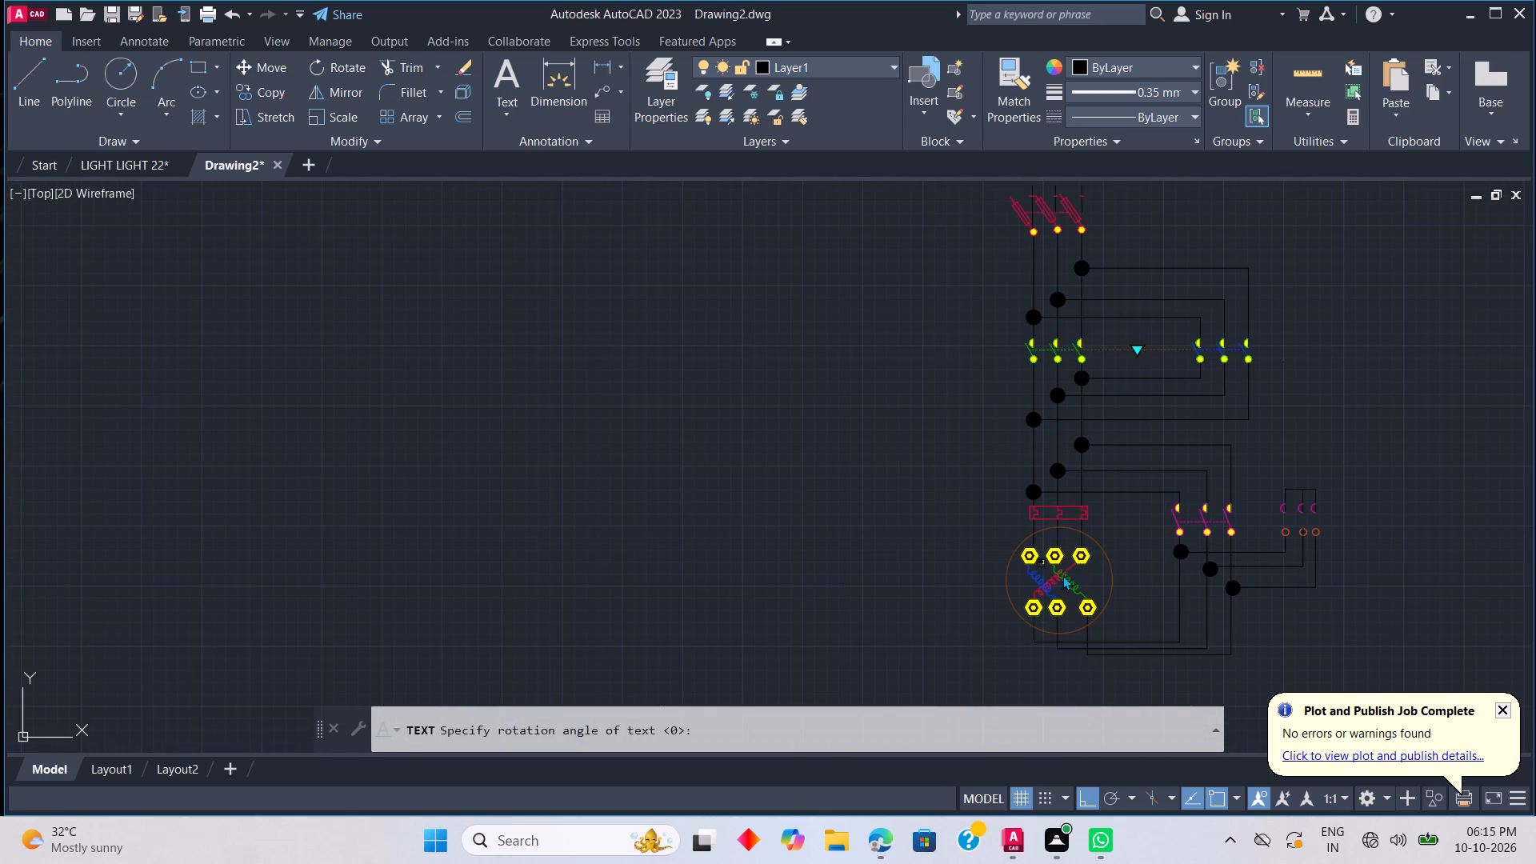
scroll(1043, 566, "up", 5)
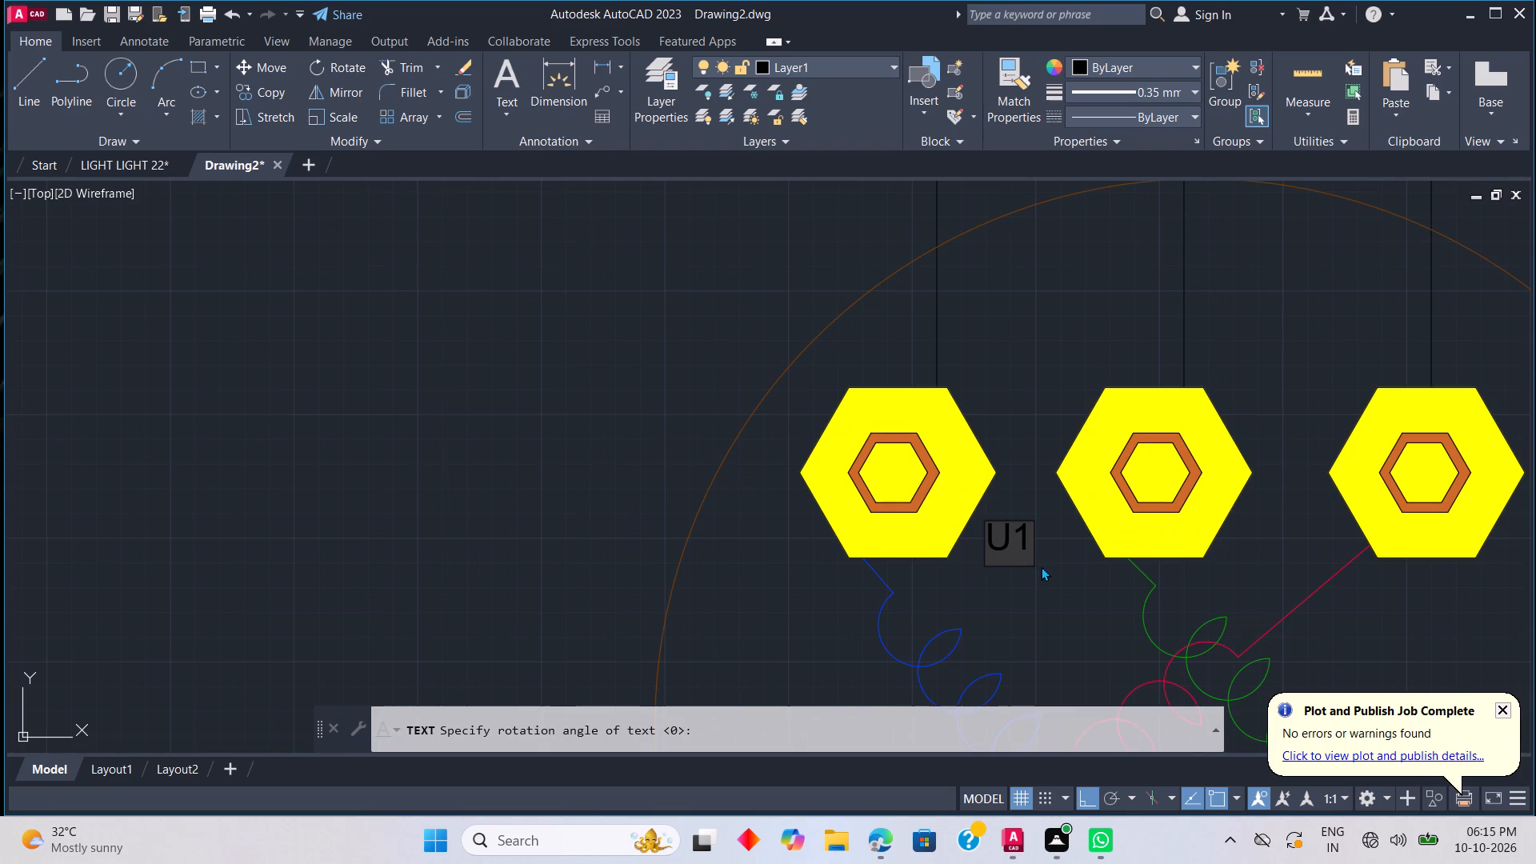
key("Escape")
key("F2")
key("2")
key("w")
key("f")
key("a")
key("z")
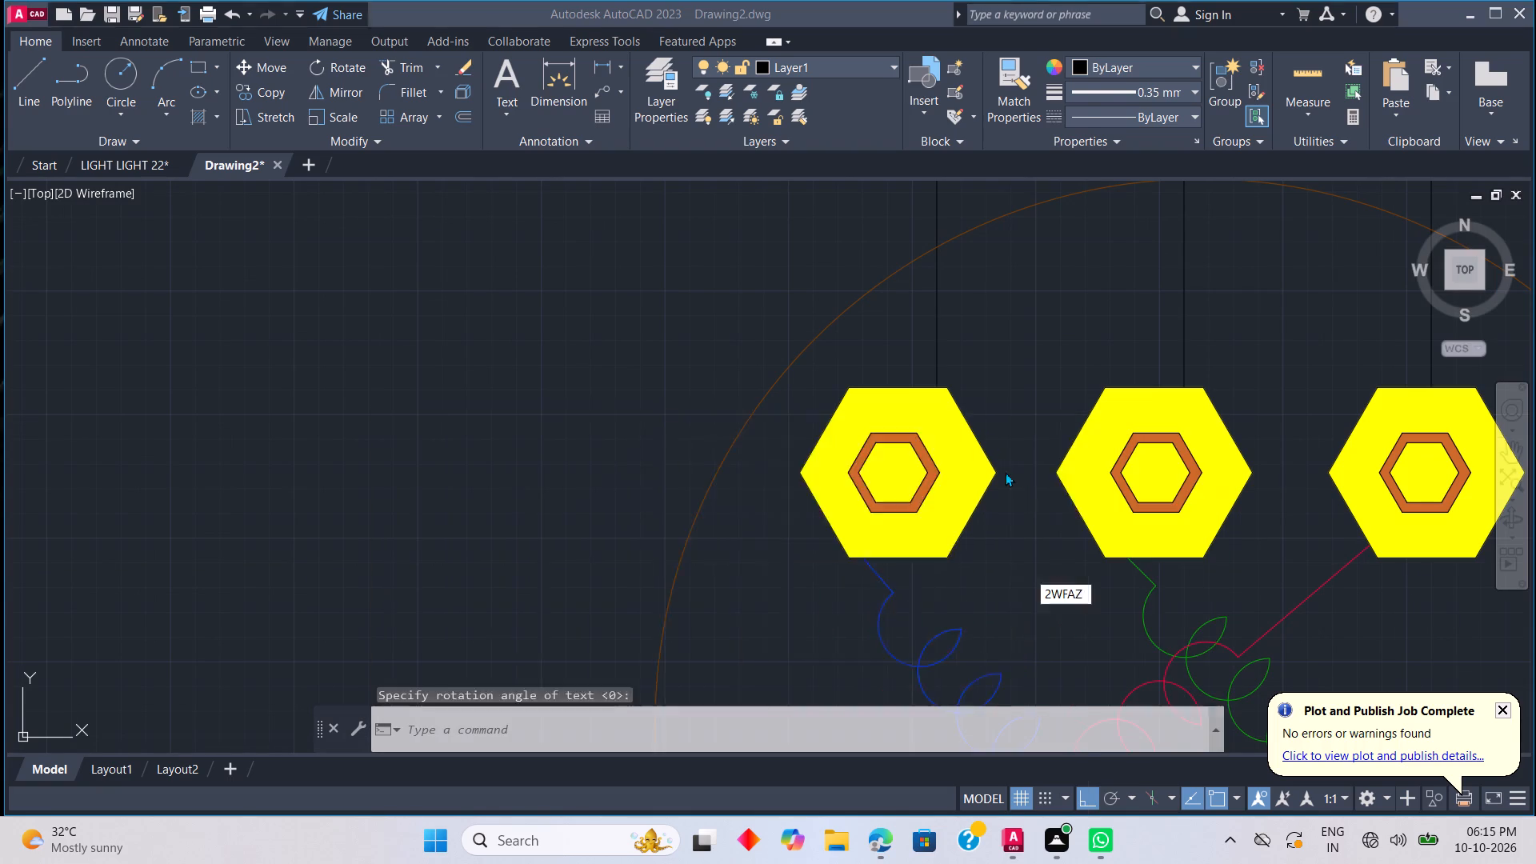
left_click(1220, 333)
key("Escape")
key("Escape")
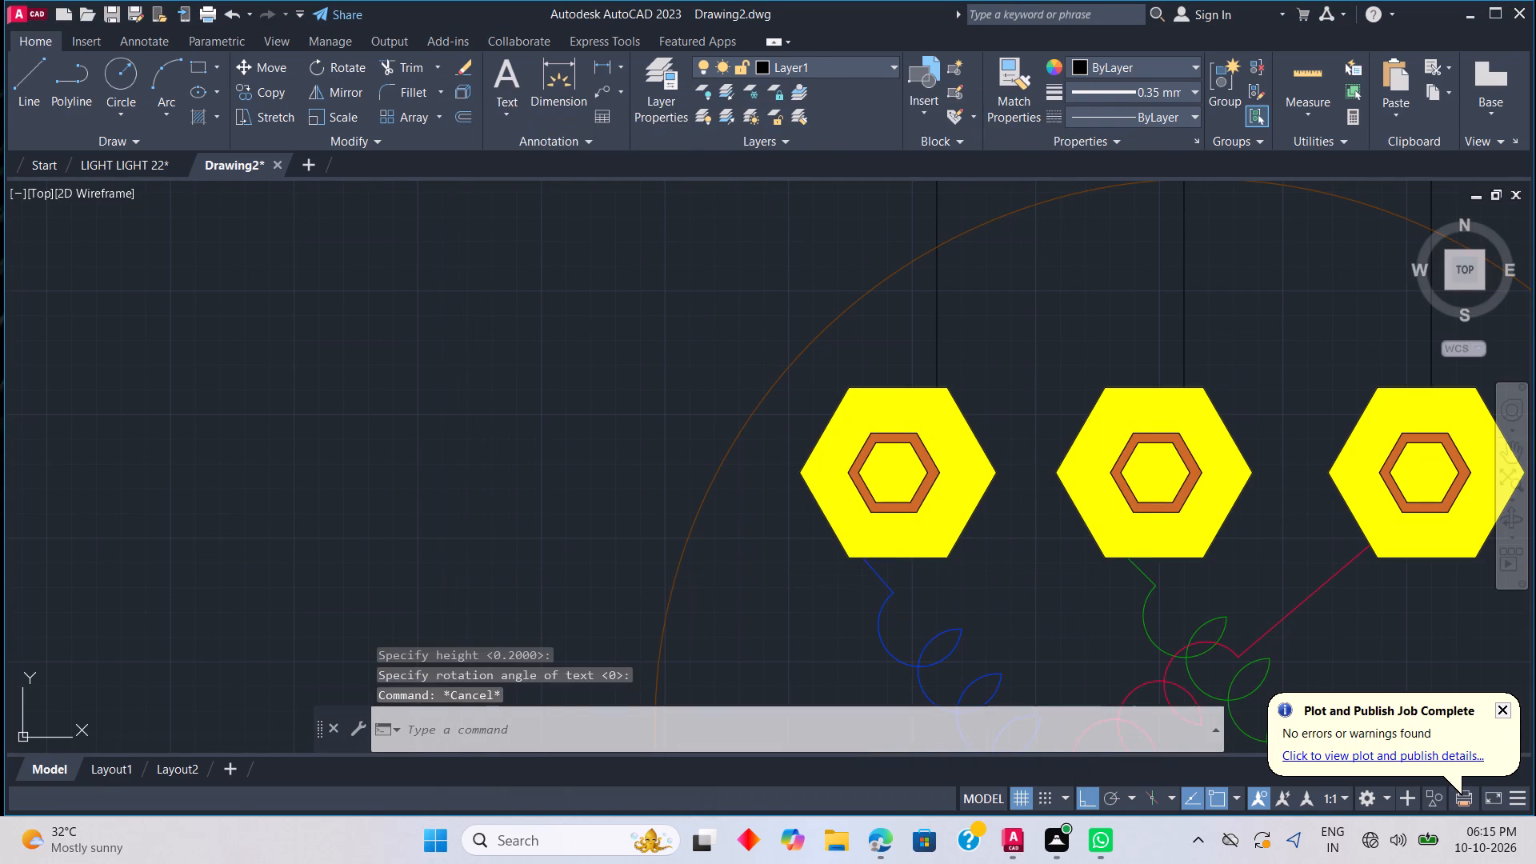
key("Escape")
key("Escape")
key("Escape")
Start horizontal single-line text just below and beside the first upper hexagonal motor terminal, picking a larger text height in the drawing.
scroll(1066, 577, "up", 3)
scroll(1051, 586, "down", 3)
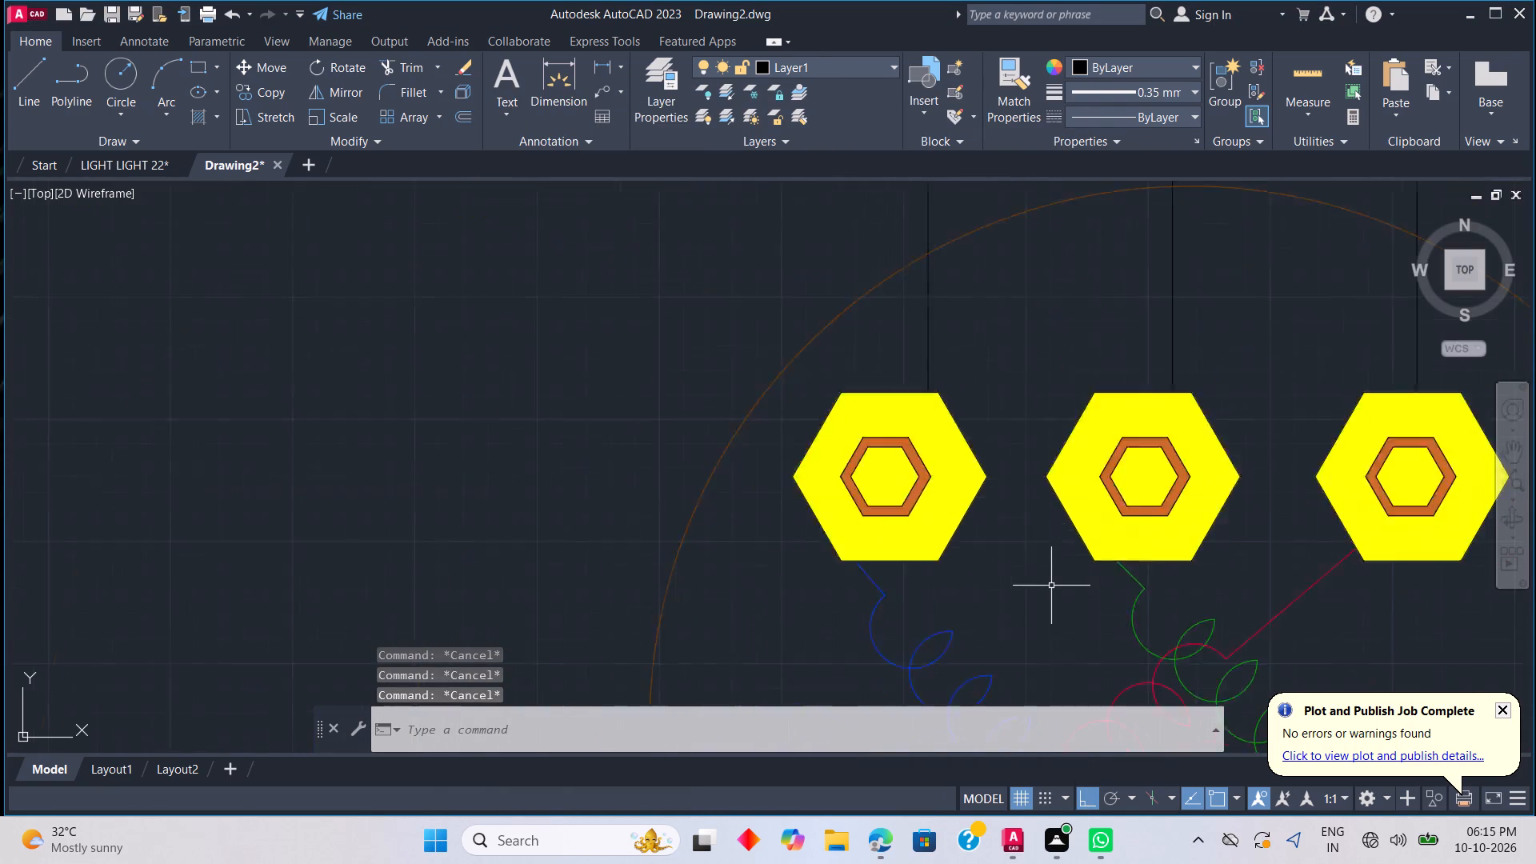
scroll(1051, 586, "down", 6)
scroll(1066, 627, "up", 2)
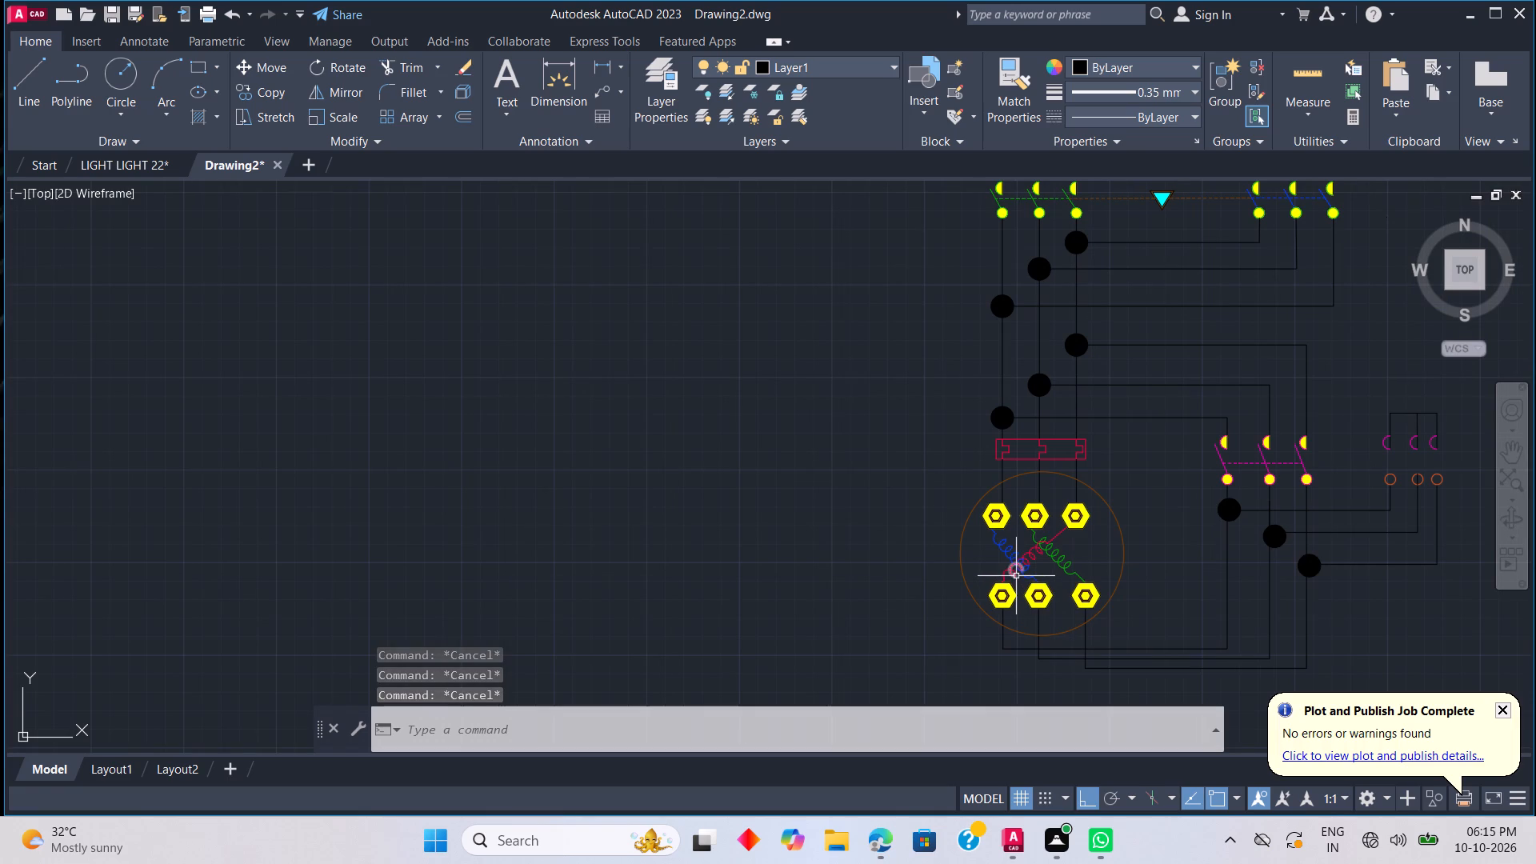
type("TEXR")
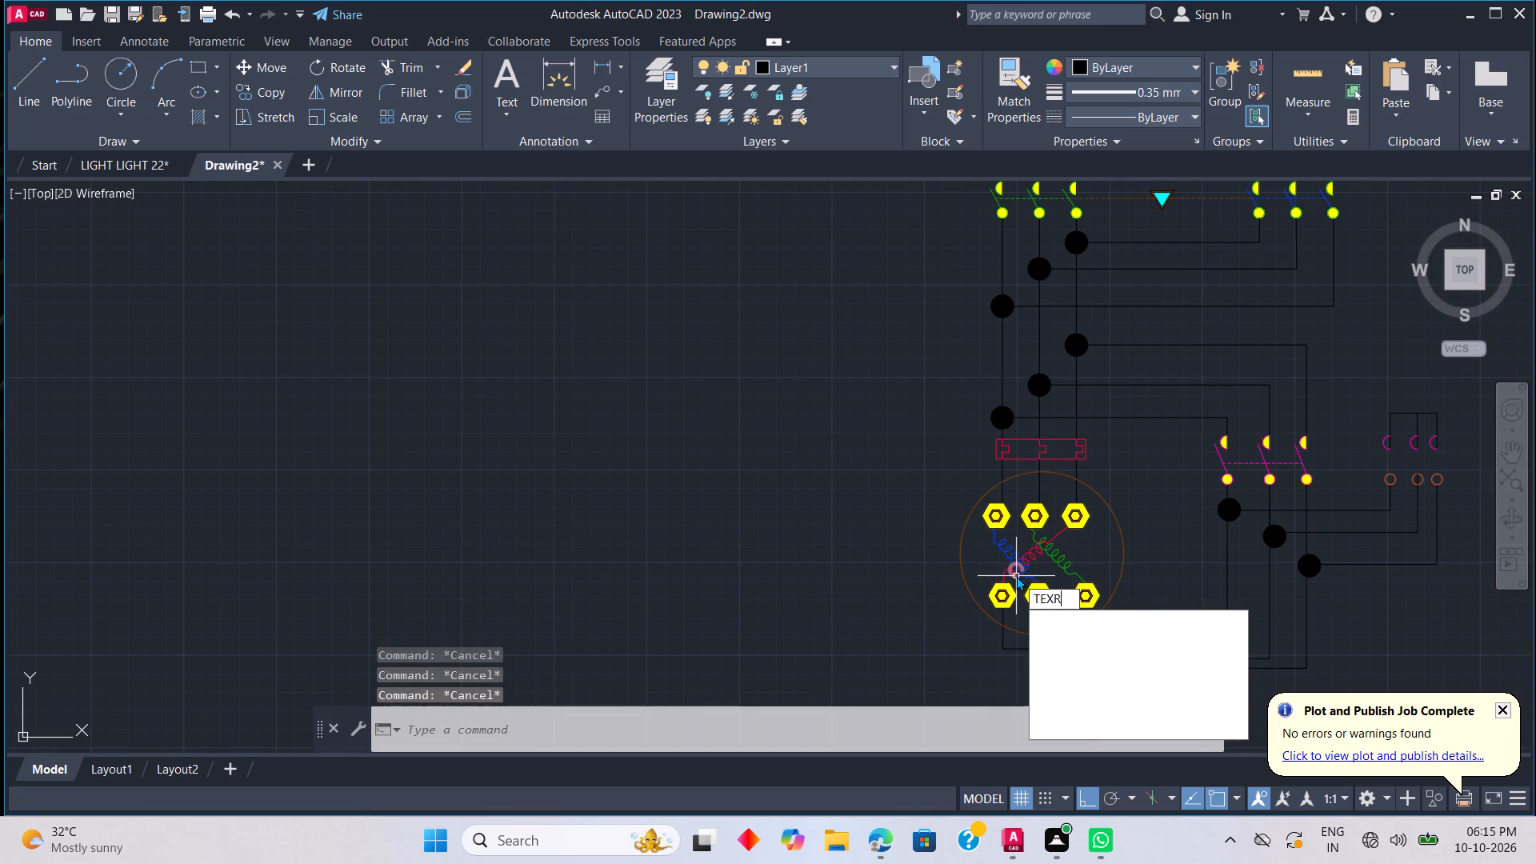
key("BackSpace")
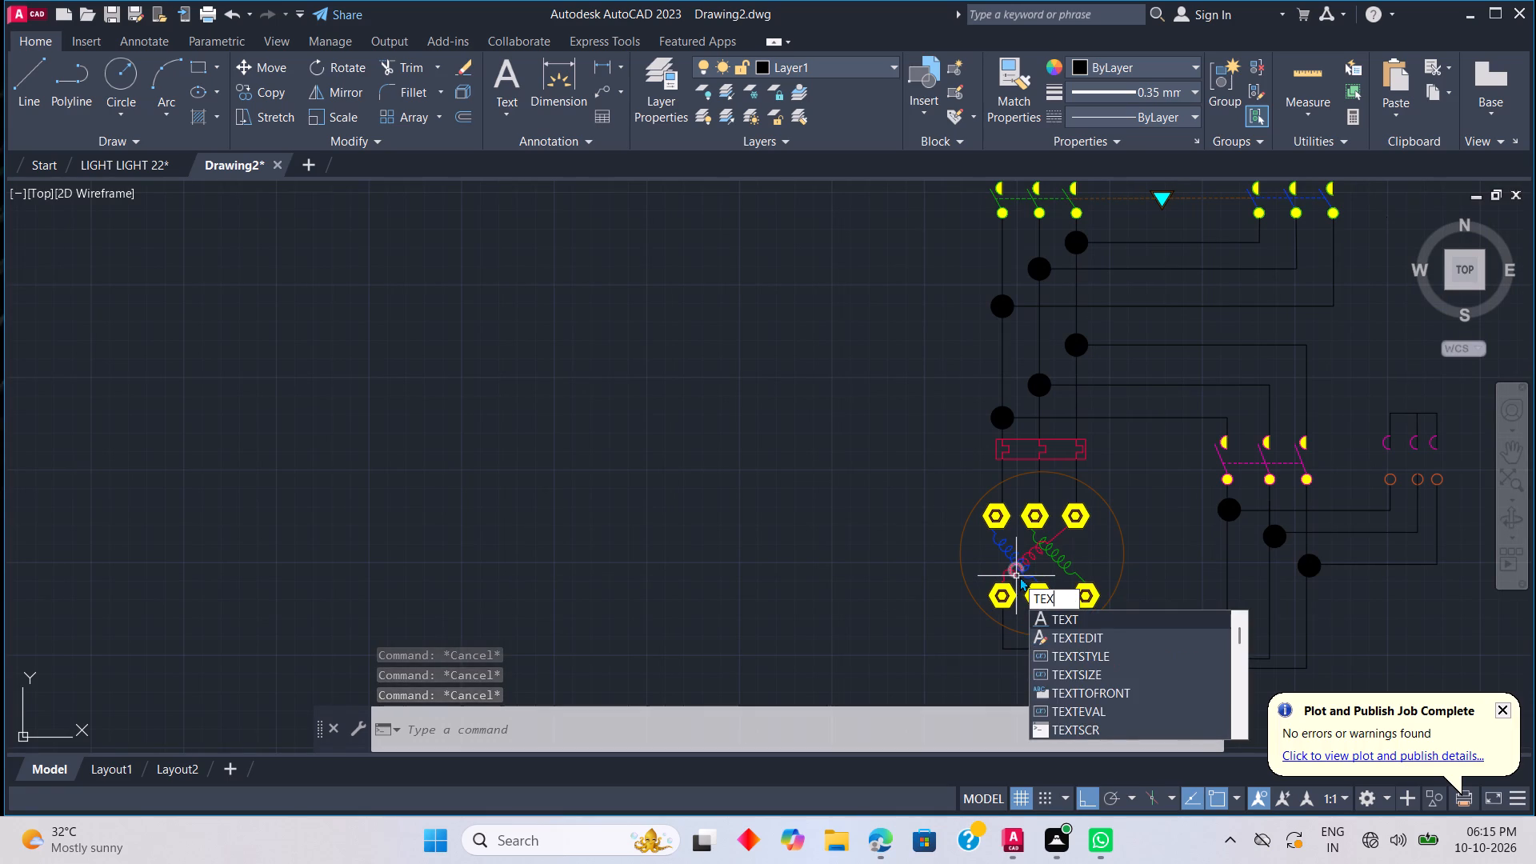
type("T")
key("space")
scroll(991, 538, "up", 3)
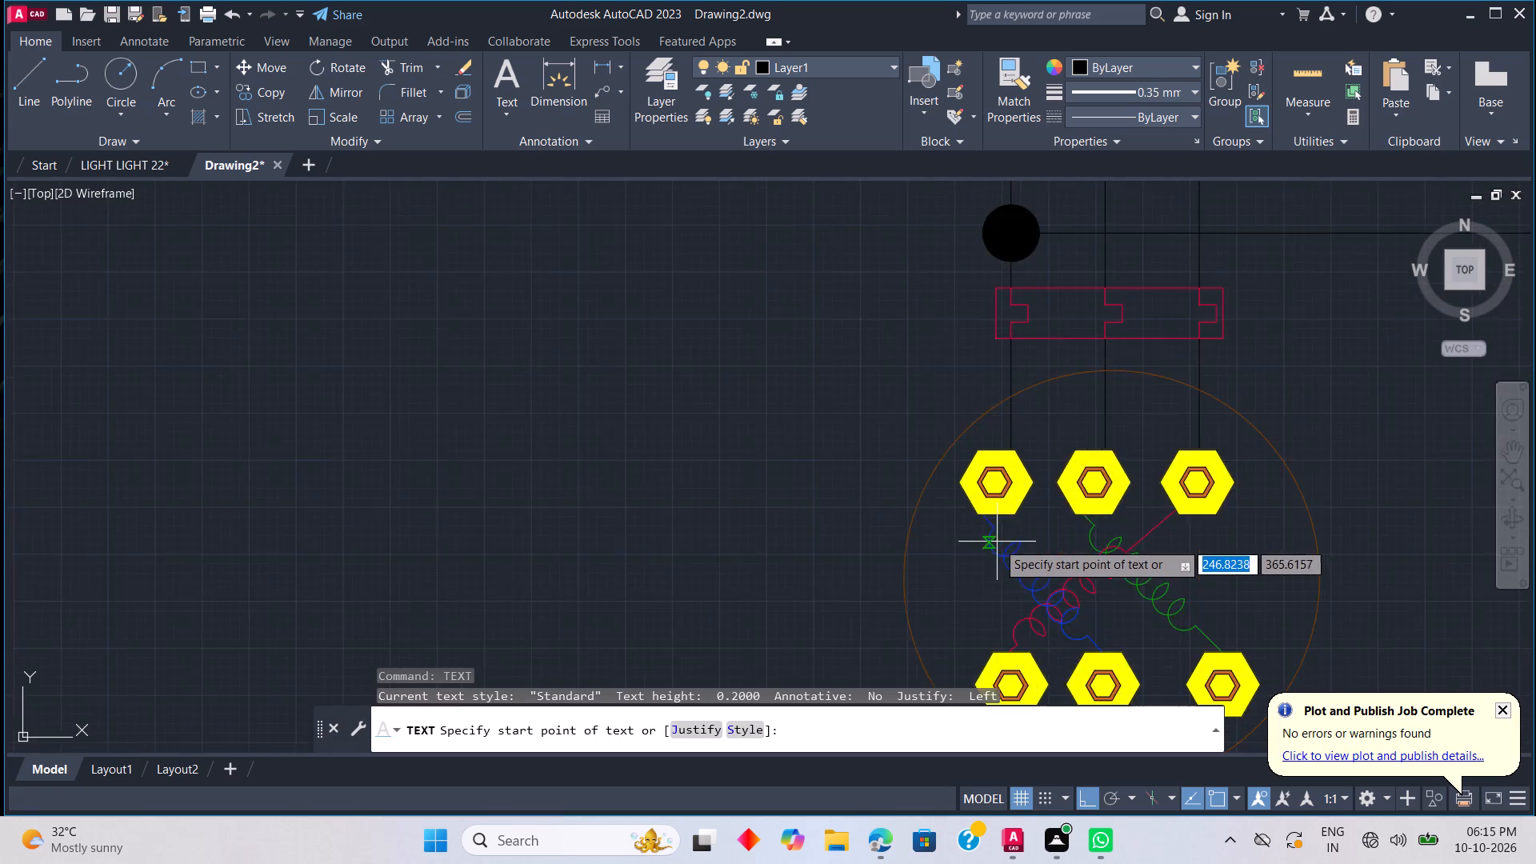
scroll(998, 542, "up", 2)
left_click(1121, 545)
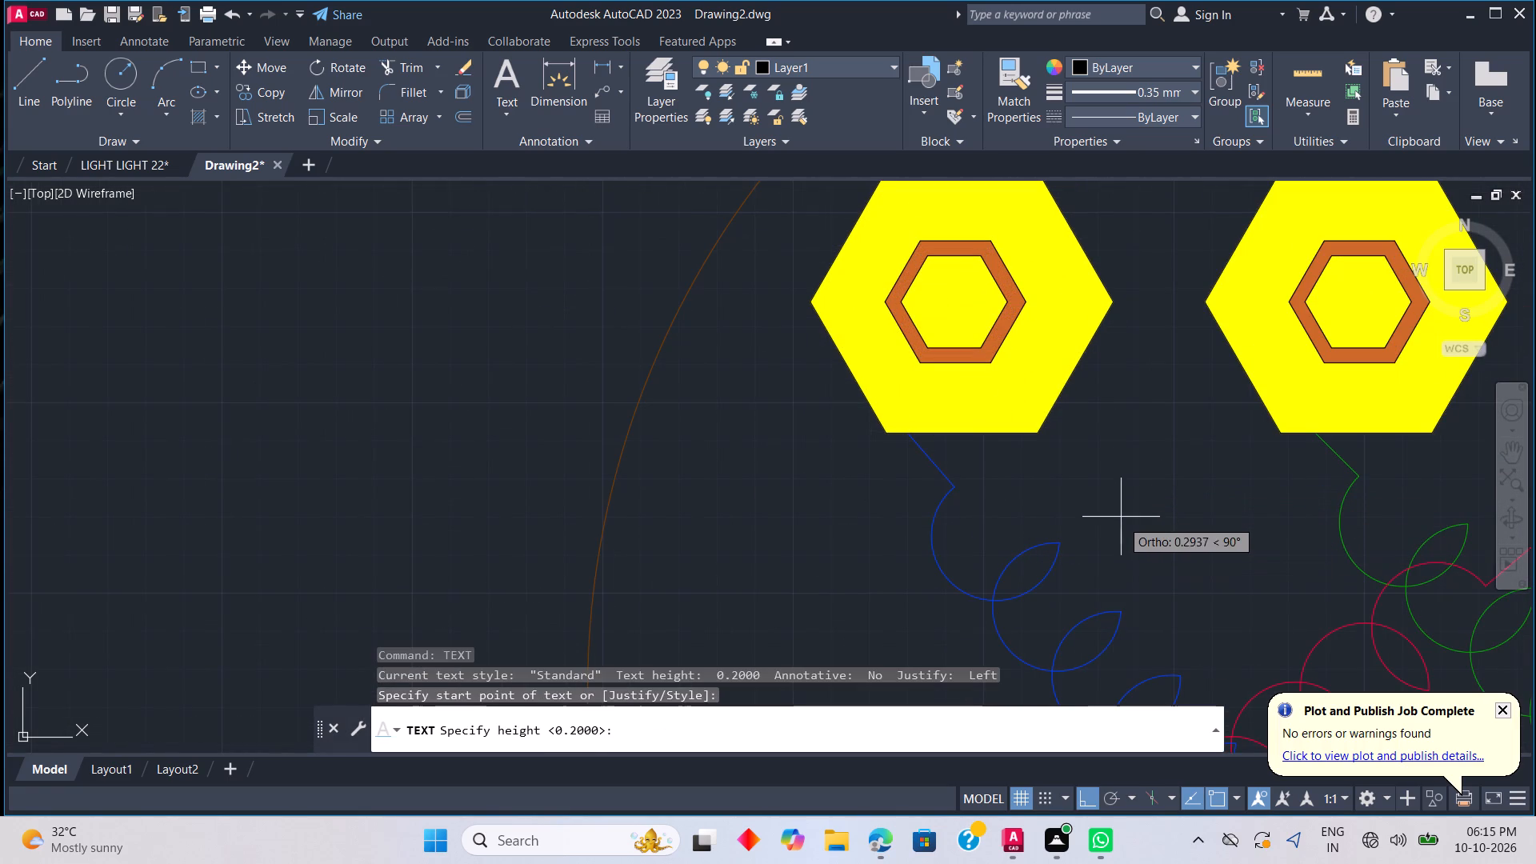
left_click(1106, 403)
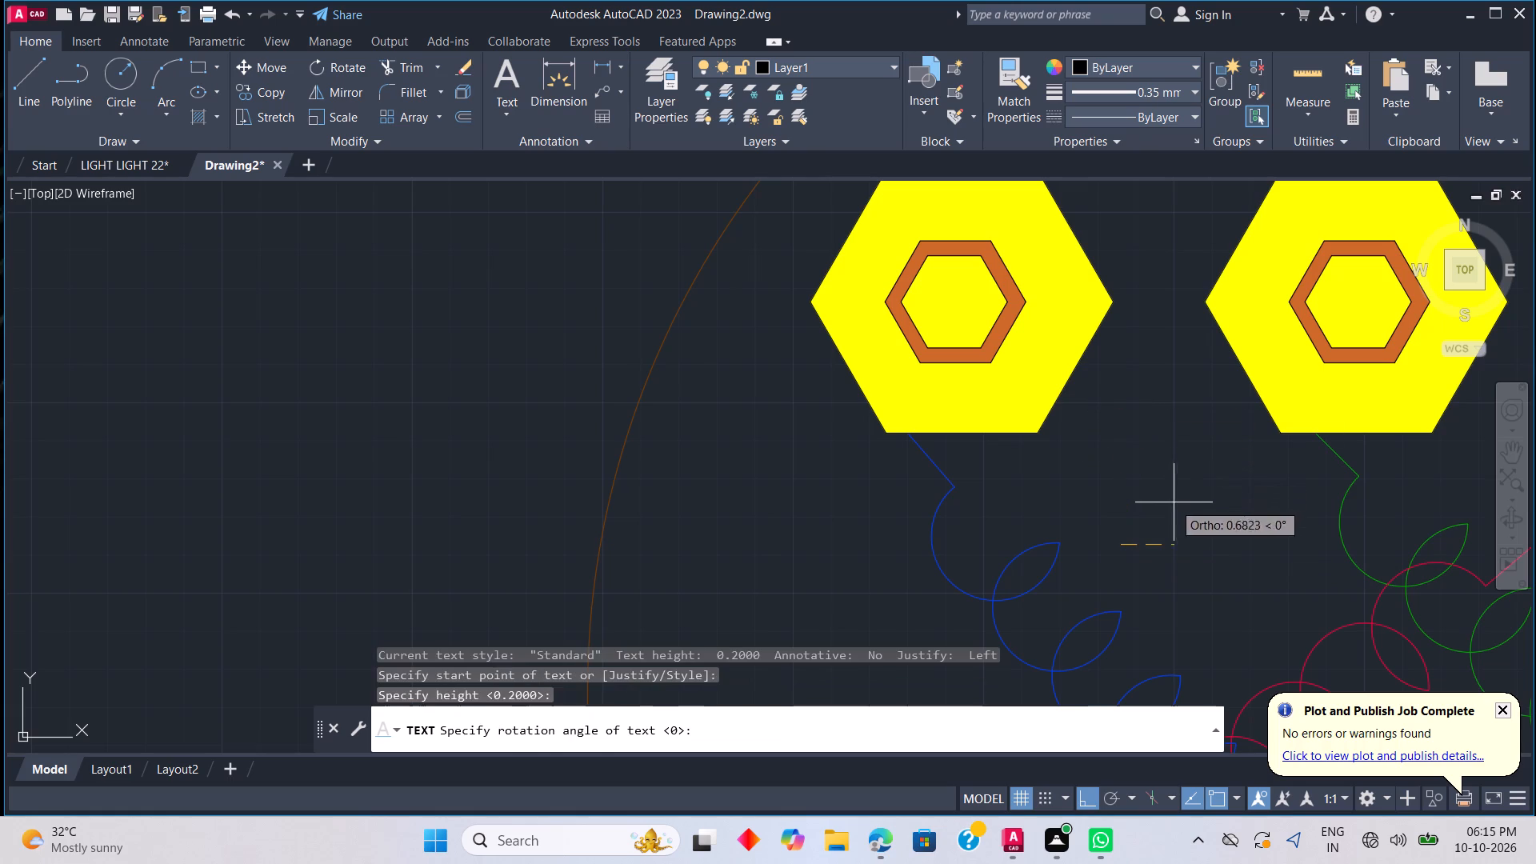
left_click(1199, 527)
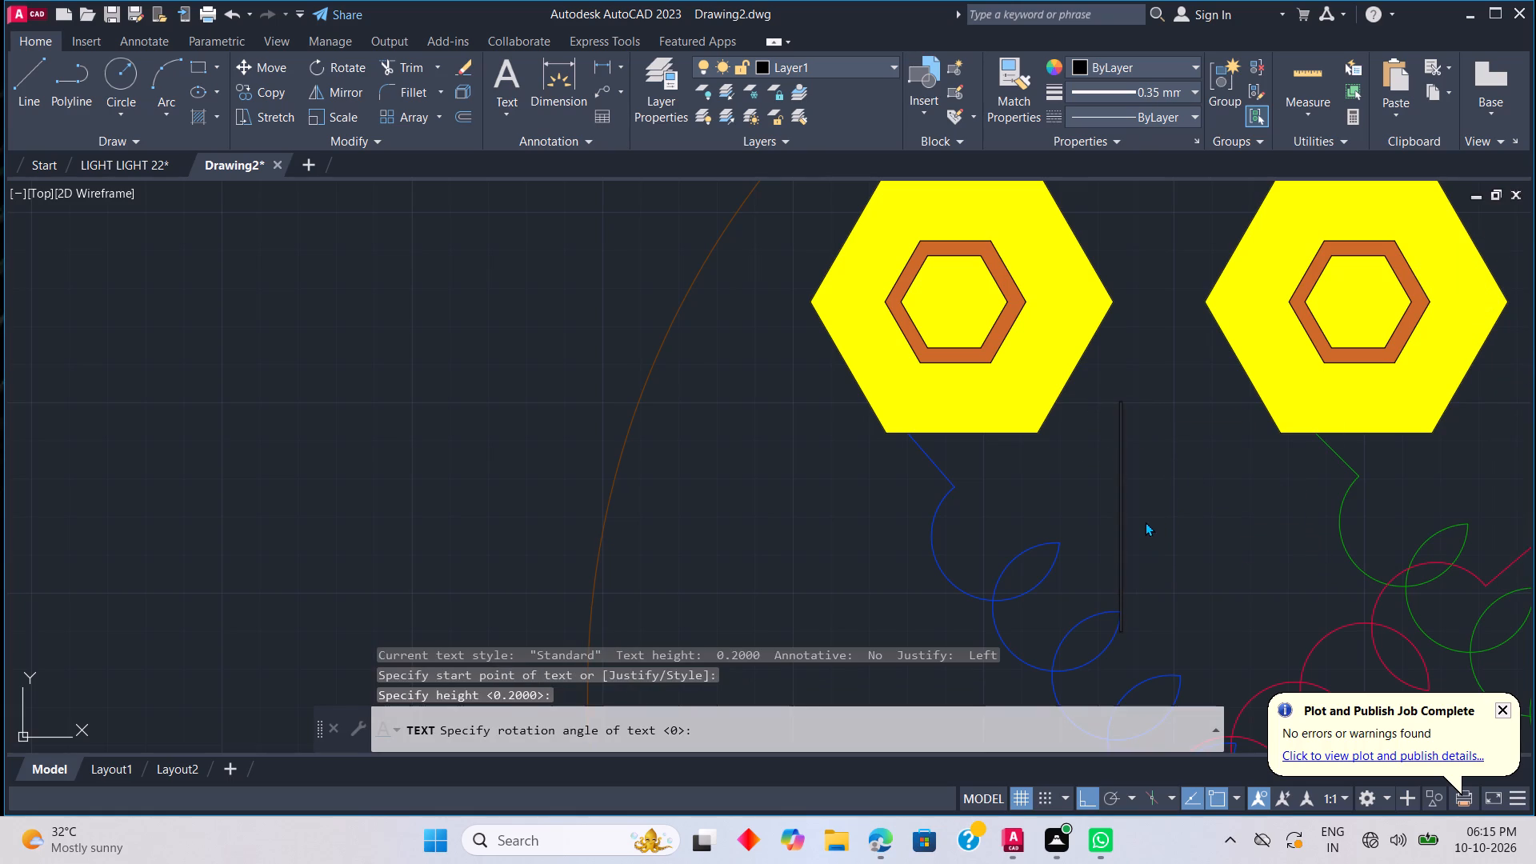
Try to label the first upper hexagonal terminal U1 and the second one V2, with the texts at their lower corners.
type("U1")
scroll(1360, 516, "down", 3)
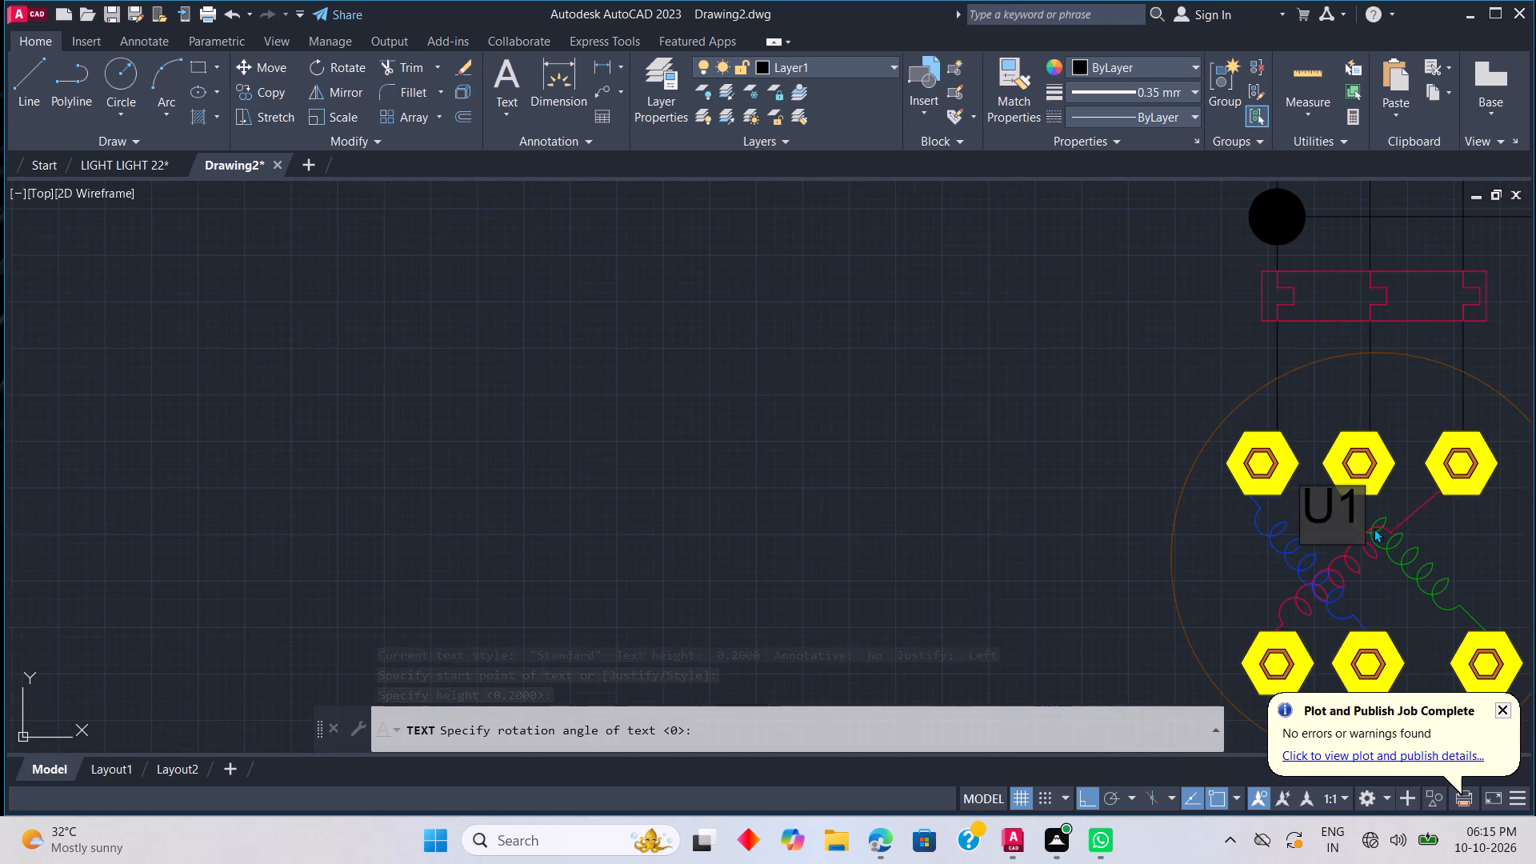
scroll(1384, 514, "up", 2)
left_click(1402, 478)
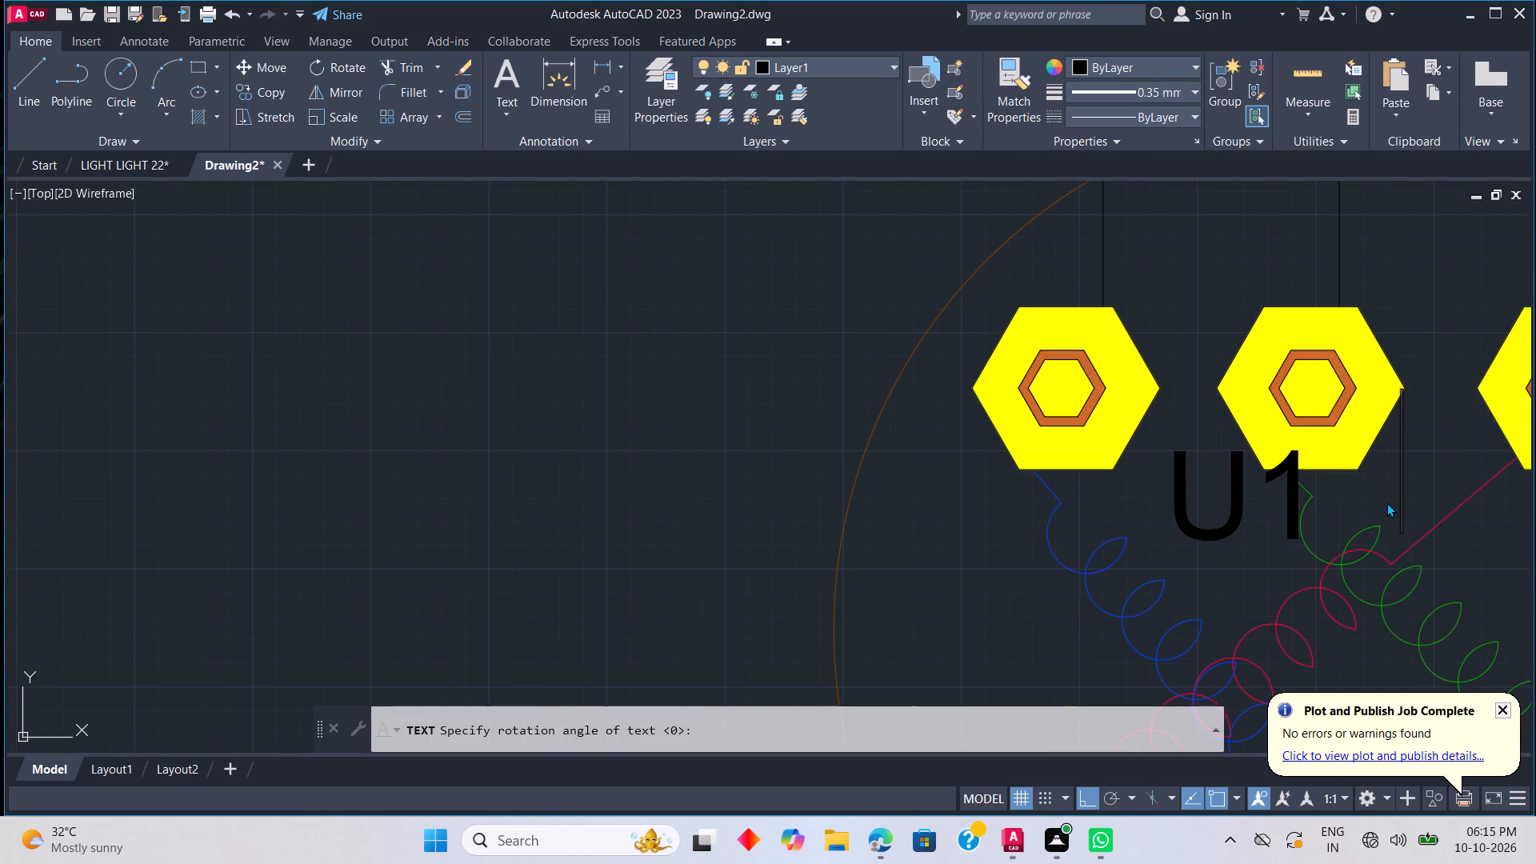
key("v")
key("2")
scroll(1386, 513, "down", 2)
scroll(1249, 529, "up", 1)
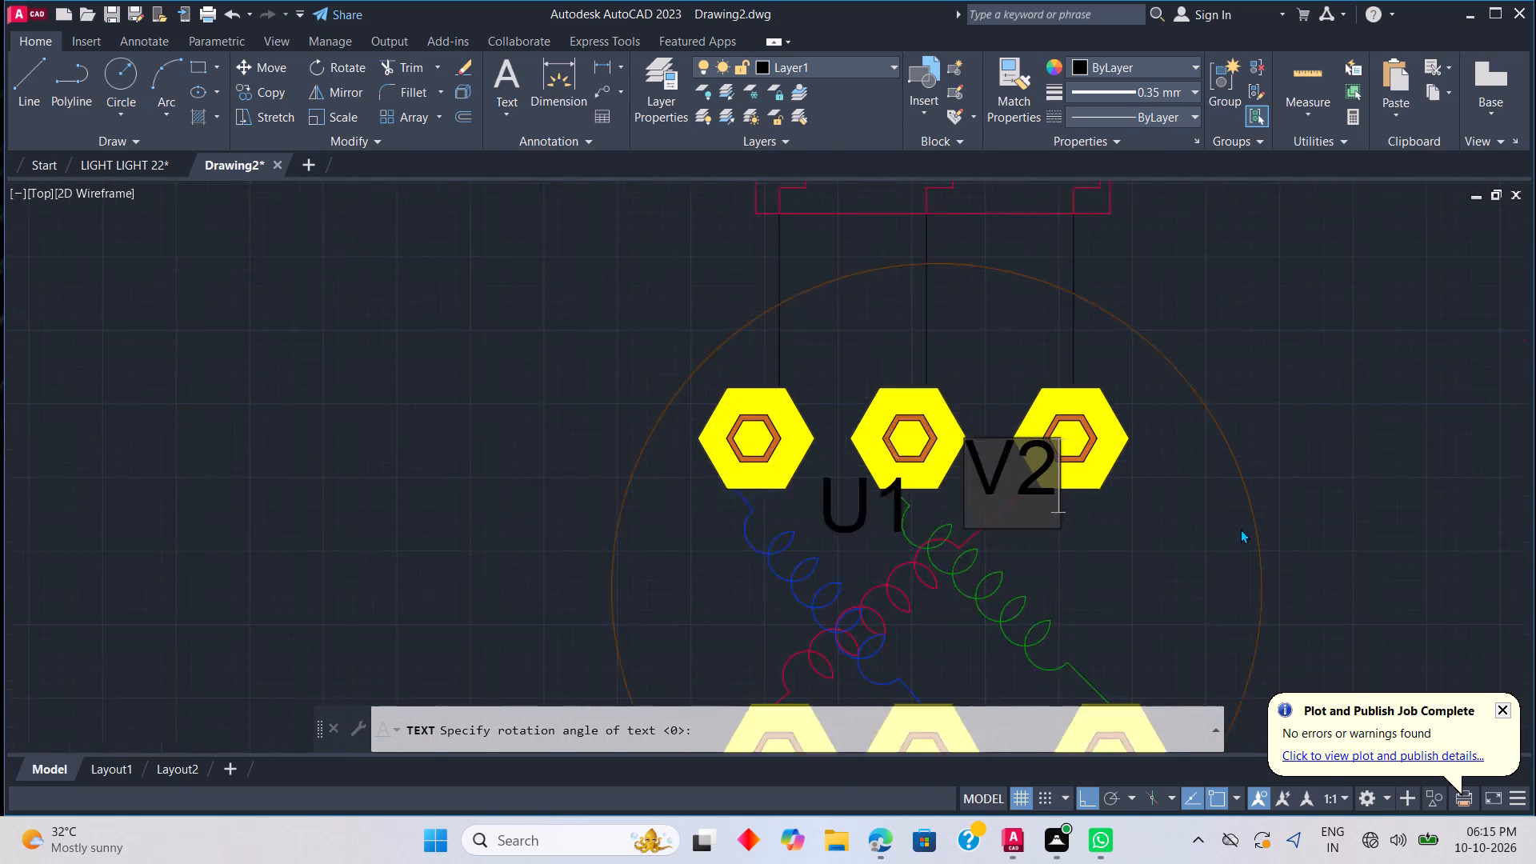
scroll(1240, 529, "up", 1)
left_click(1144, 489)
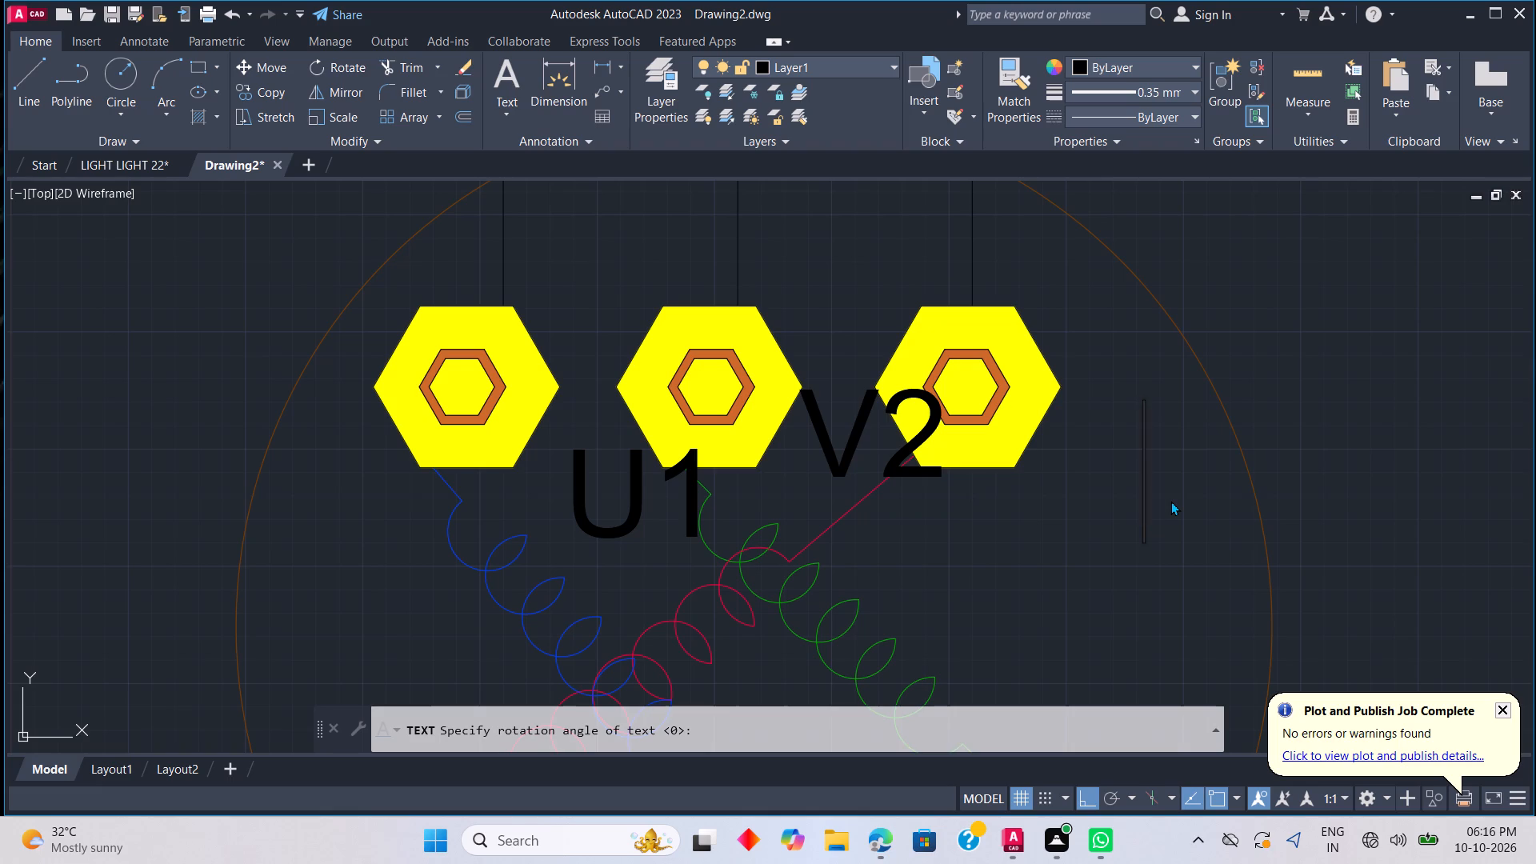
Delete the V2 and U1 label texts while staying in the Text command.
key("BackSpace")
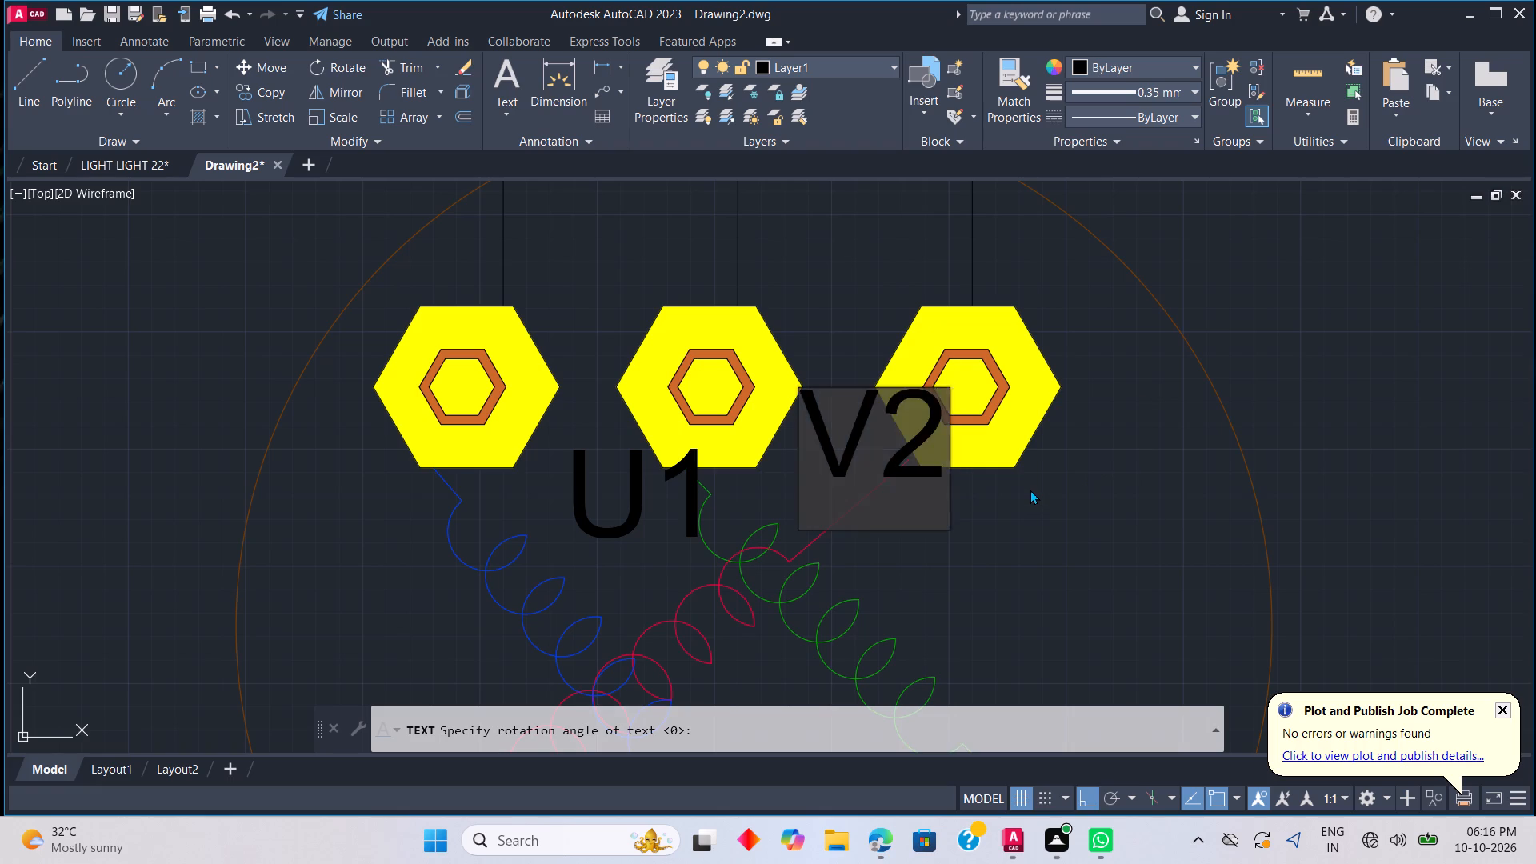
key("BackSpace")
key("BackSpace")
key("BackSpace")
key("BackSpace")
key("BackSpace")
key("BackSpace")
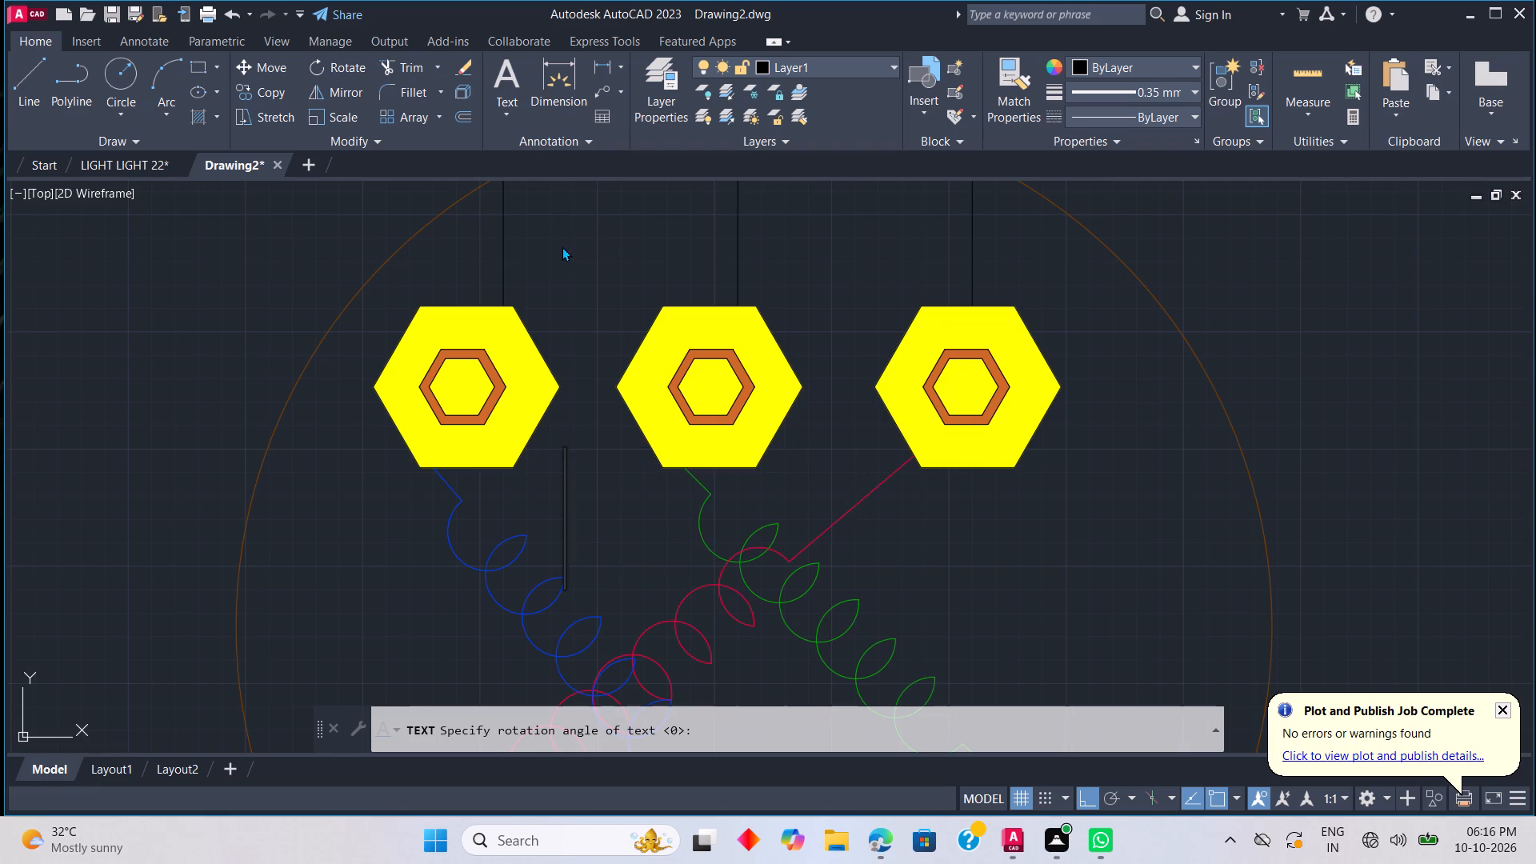
Place the text U1 above the first upper hexagonal terminal, between its supply line and the second terminal's line.
left_click_drag(562, 249, 562, 256)
scroll(598, 285, "down", 2)
scroll(613, 295, "up", 2)
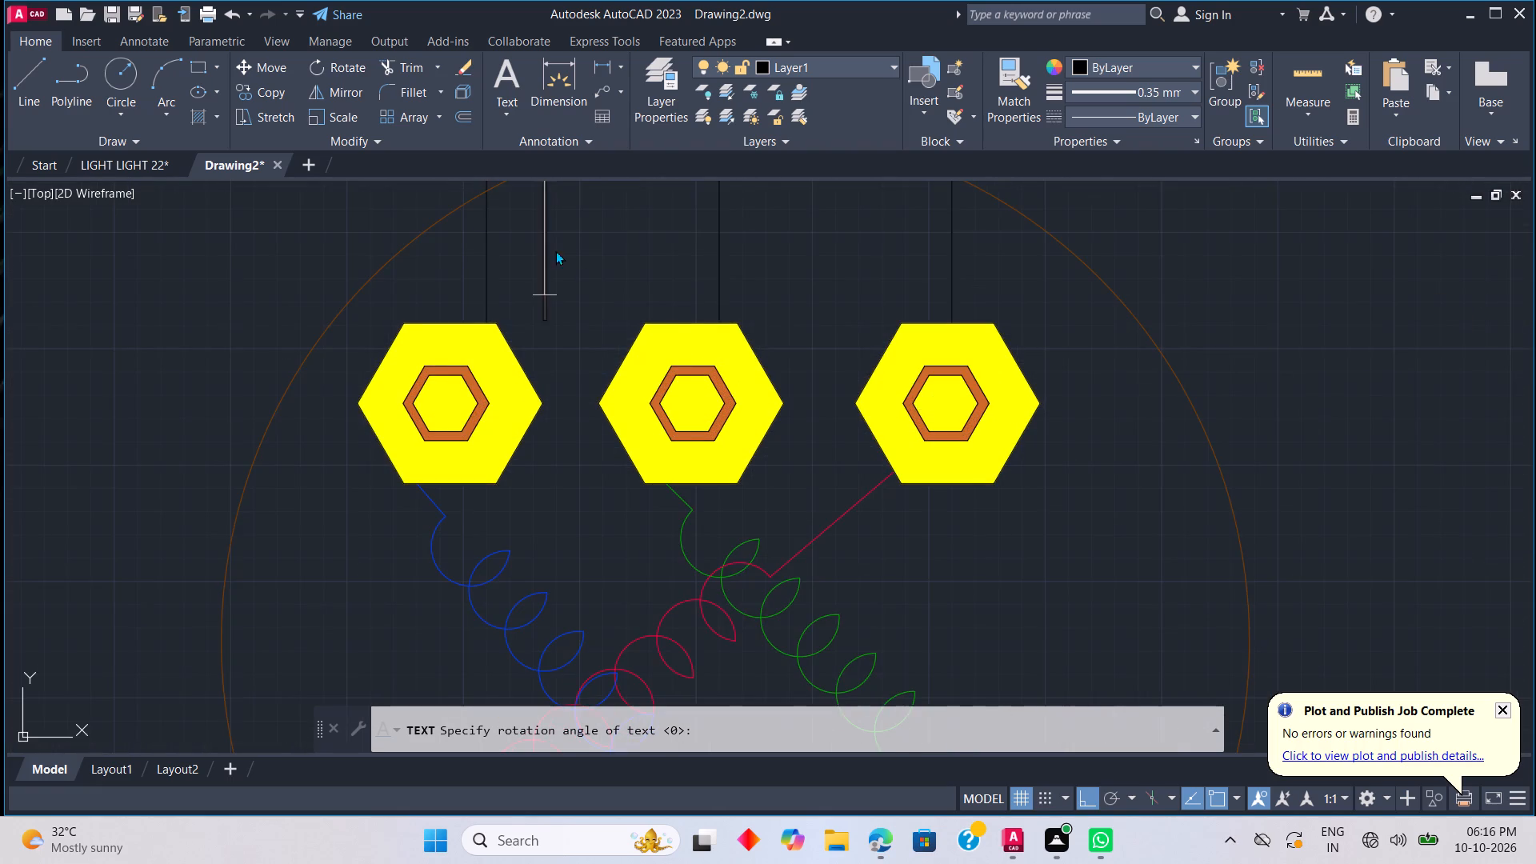
middle_click_drag(555, 250, 655, 438)
middle_click(658, 442)
left_click(630, 526)
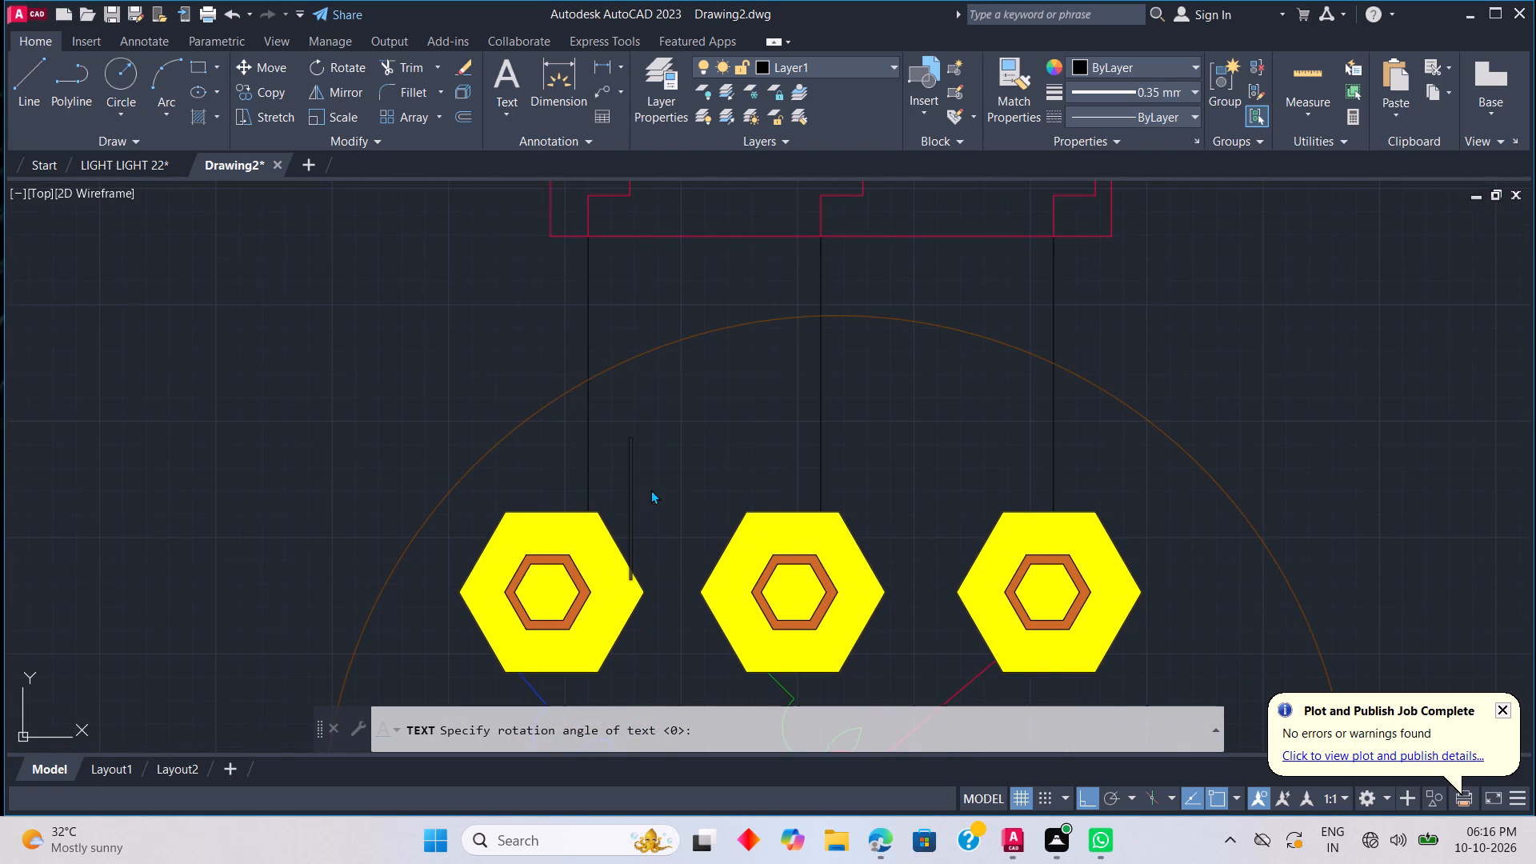
left_click(643, 501)
key("u")
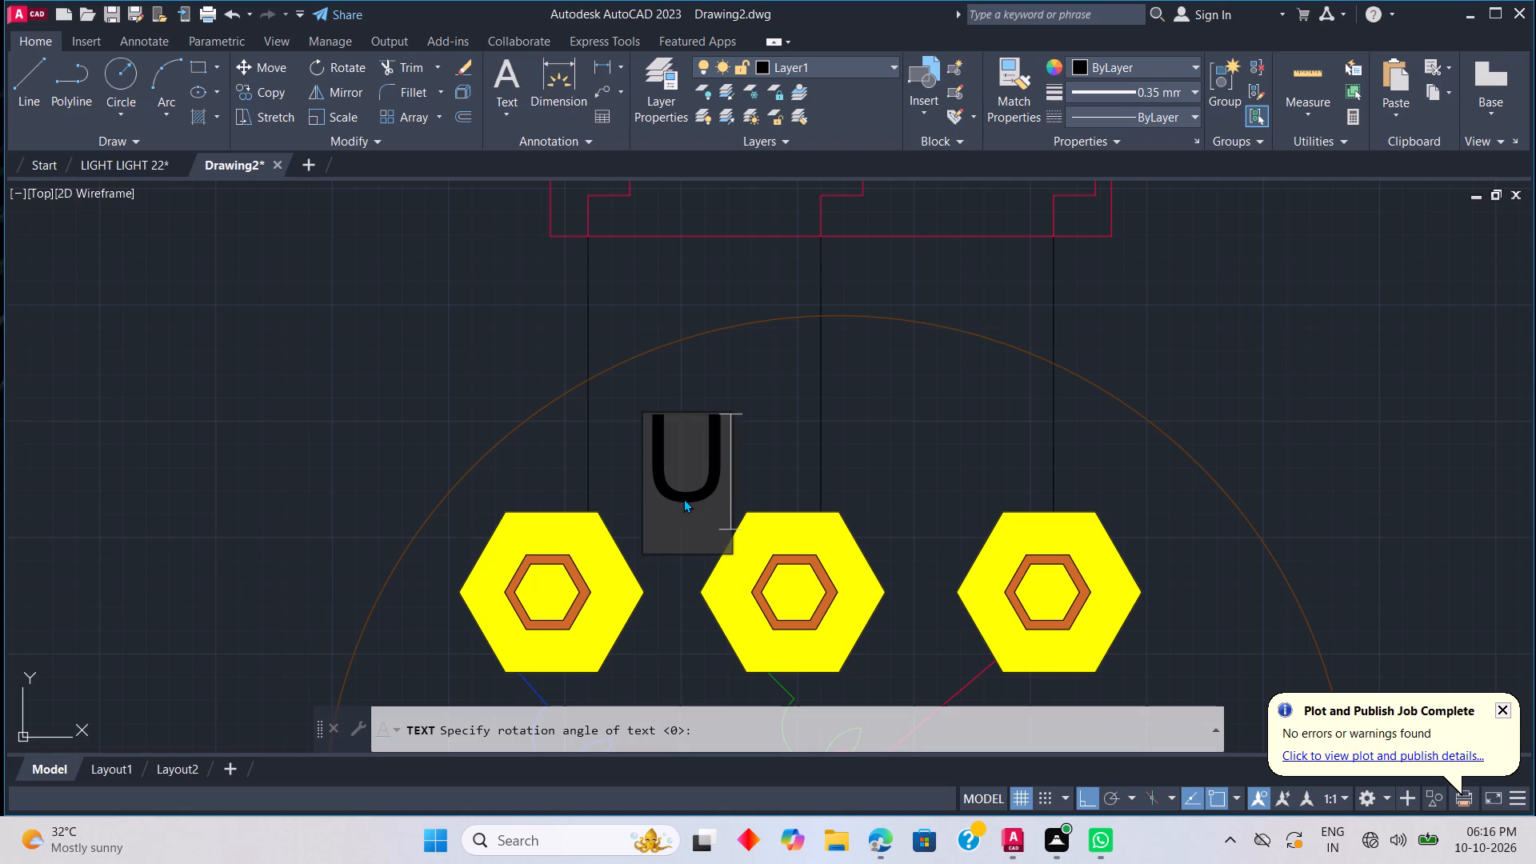
key("1")
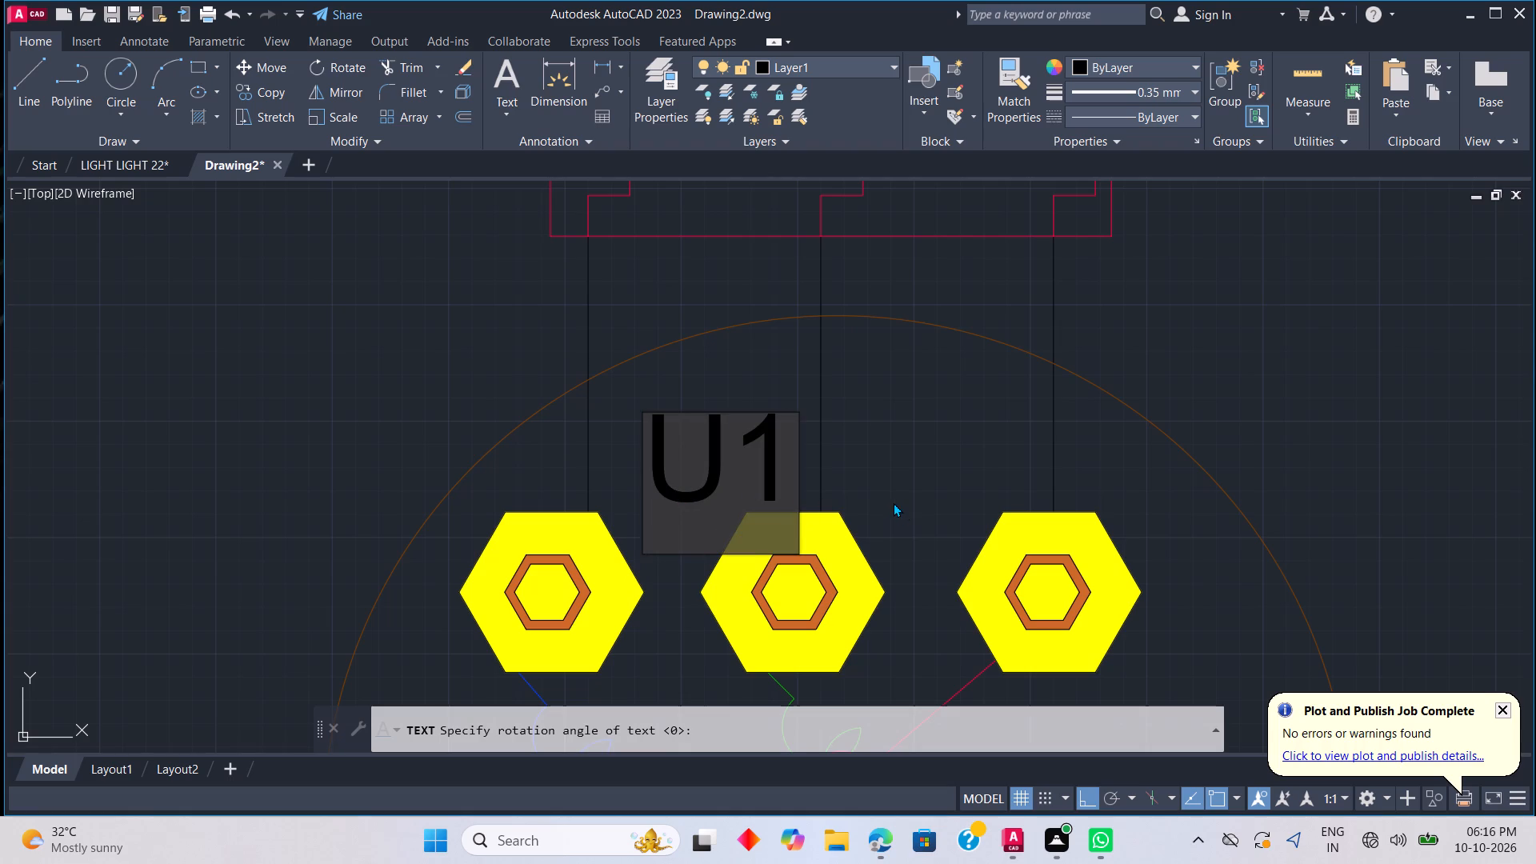
Place the text V2 above the second upper hexagonal terminal, between its supply line and the third terminal's line.
left_click(888, 497)
key("v")
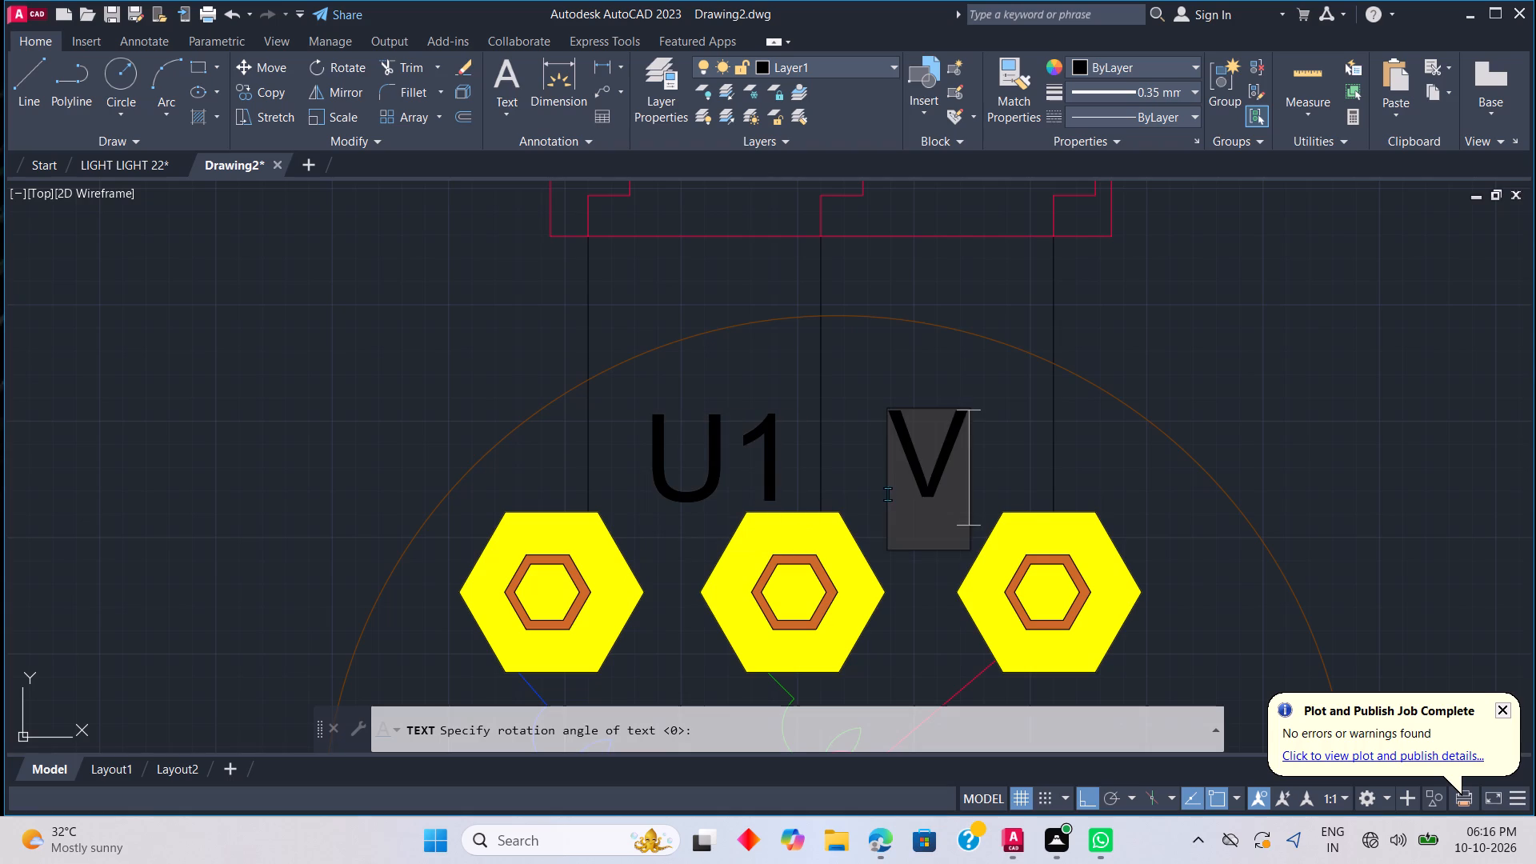
key("2")
Place the text W1 above and beside the third upper hexagonal terminal, and finish the Text command.
left_click(1126, 507)
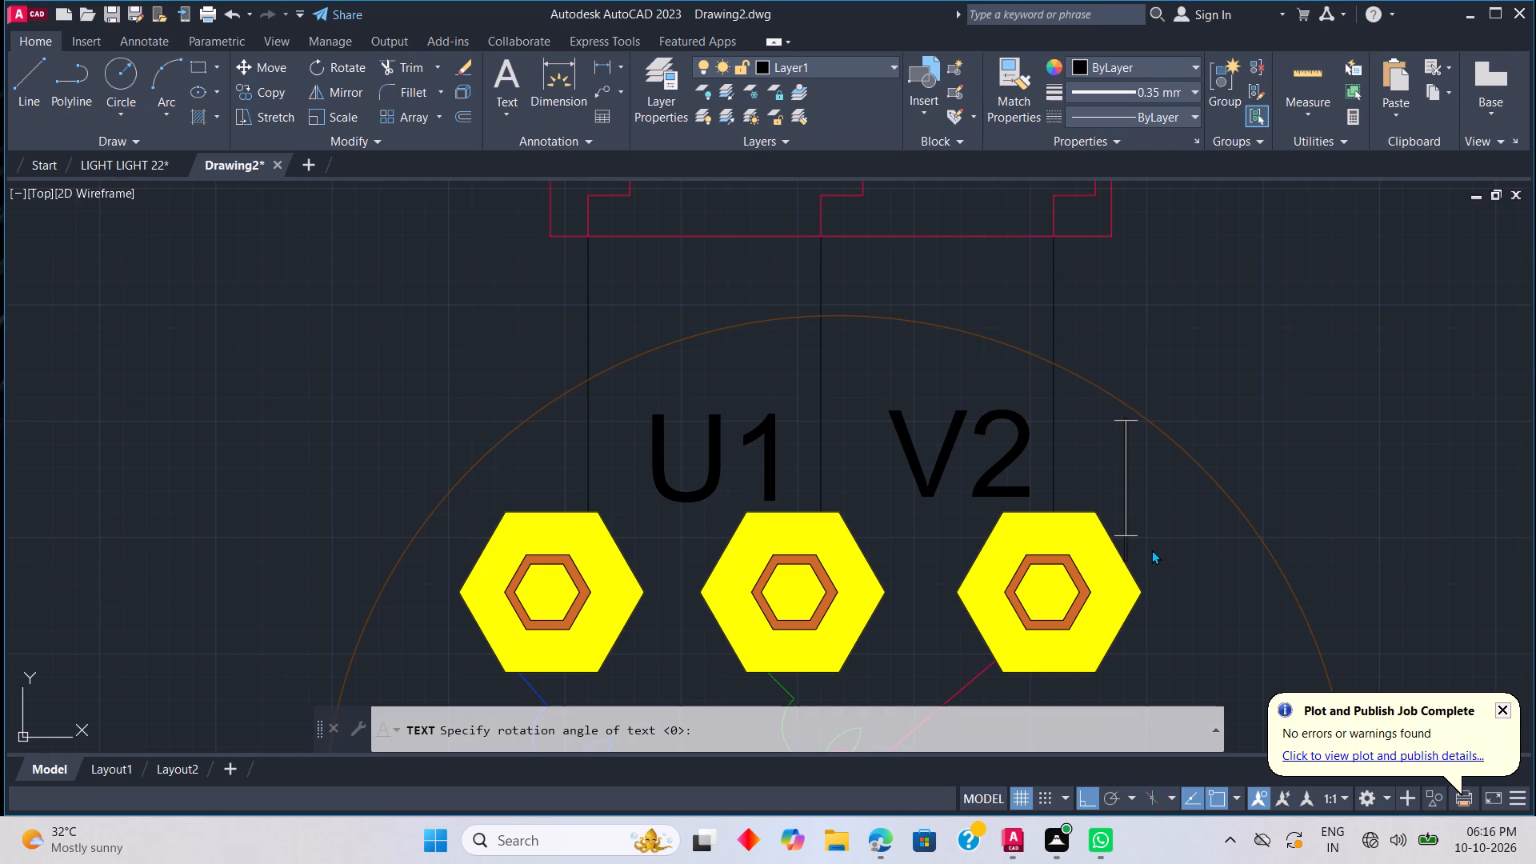
key("w")
key("w")
key("1")
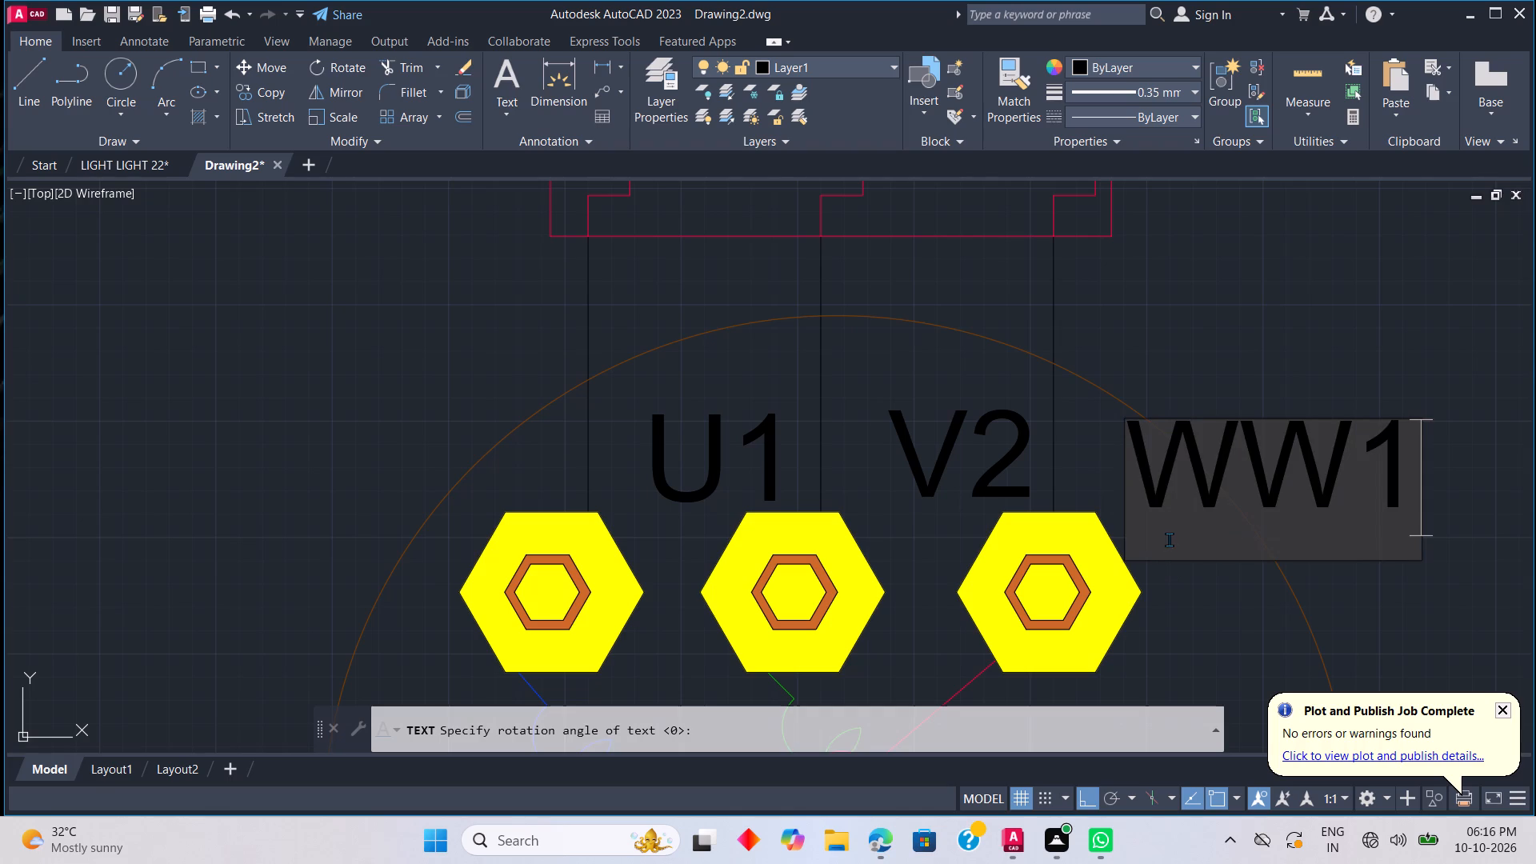
key("BackSpace")
key("BackSpace")
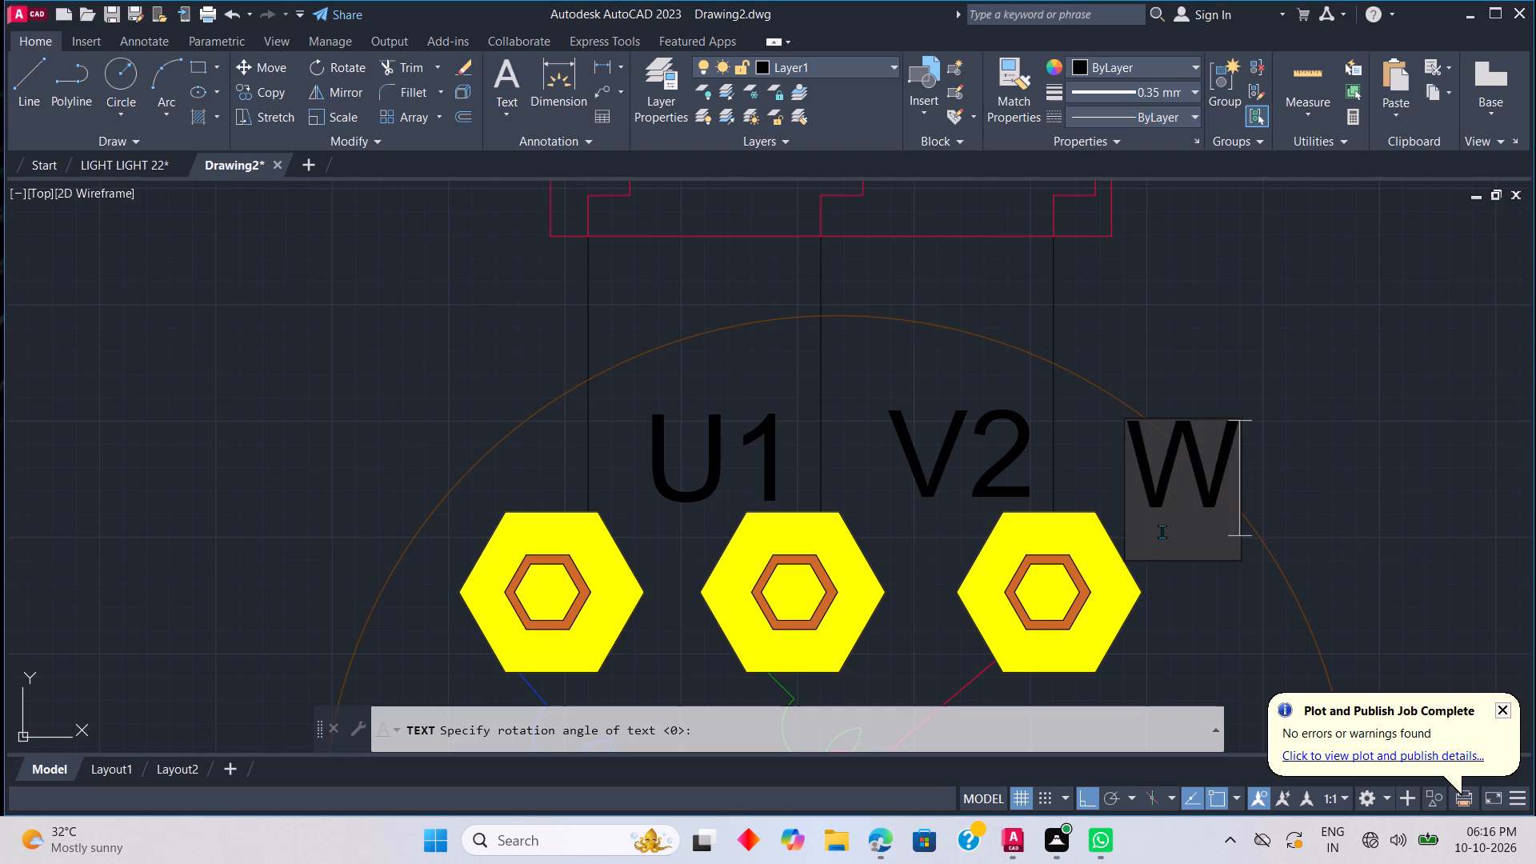
key("1")
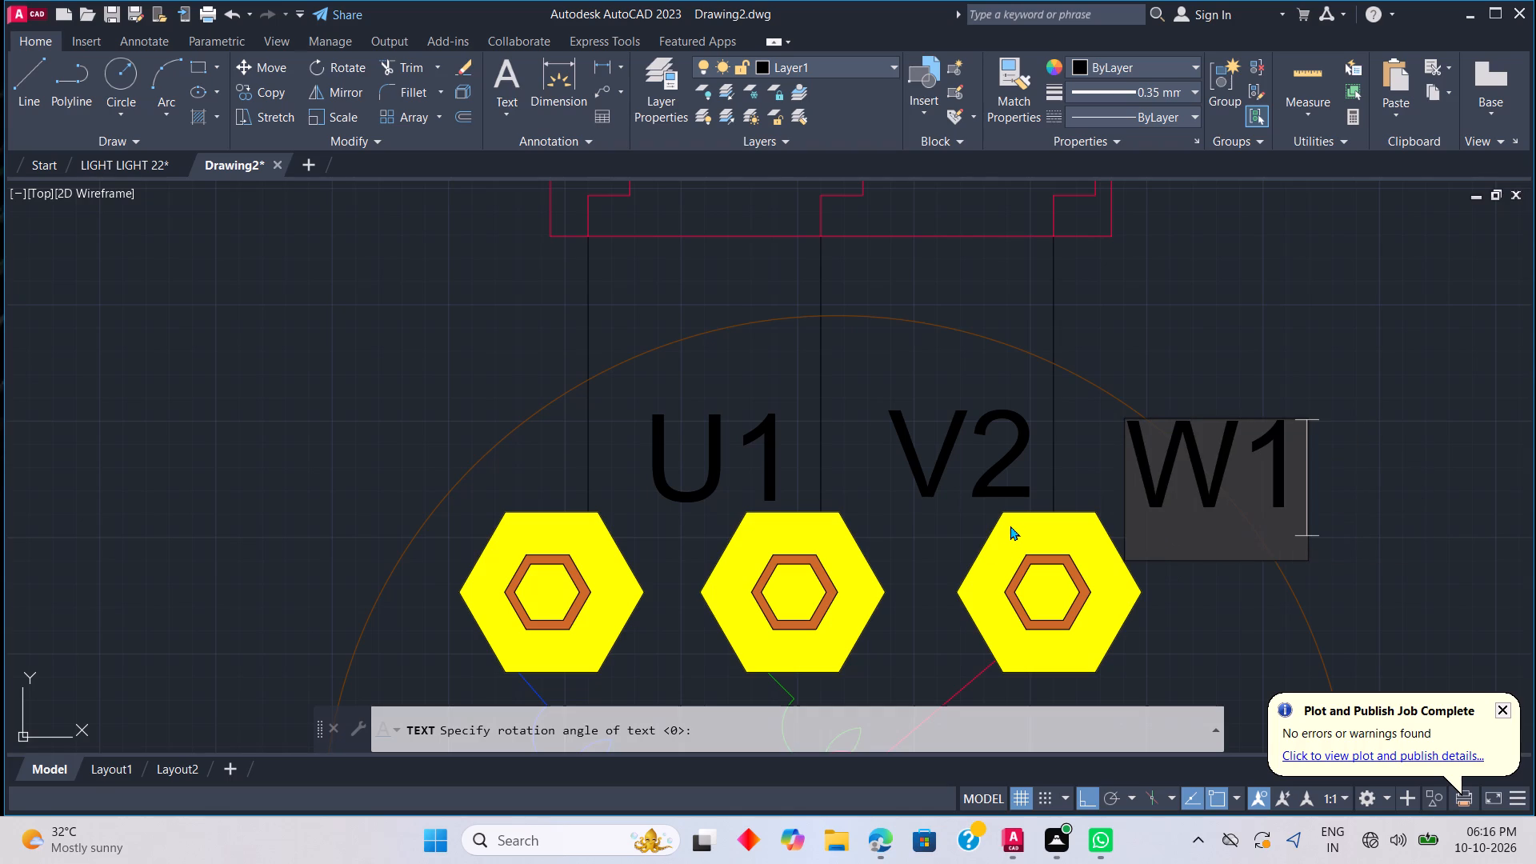
left_click(1007, 493)
left_click(1023, 462)
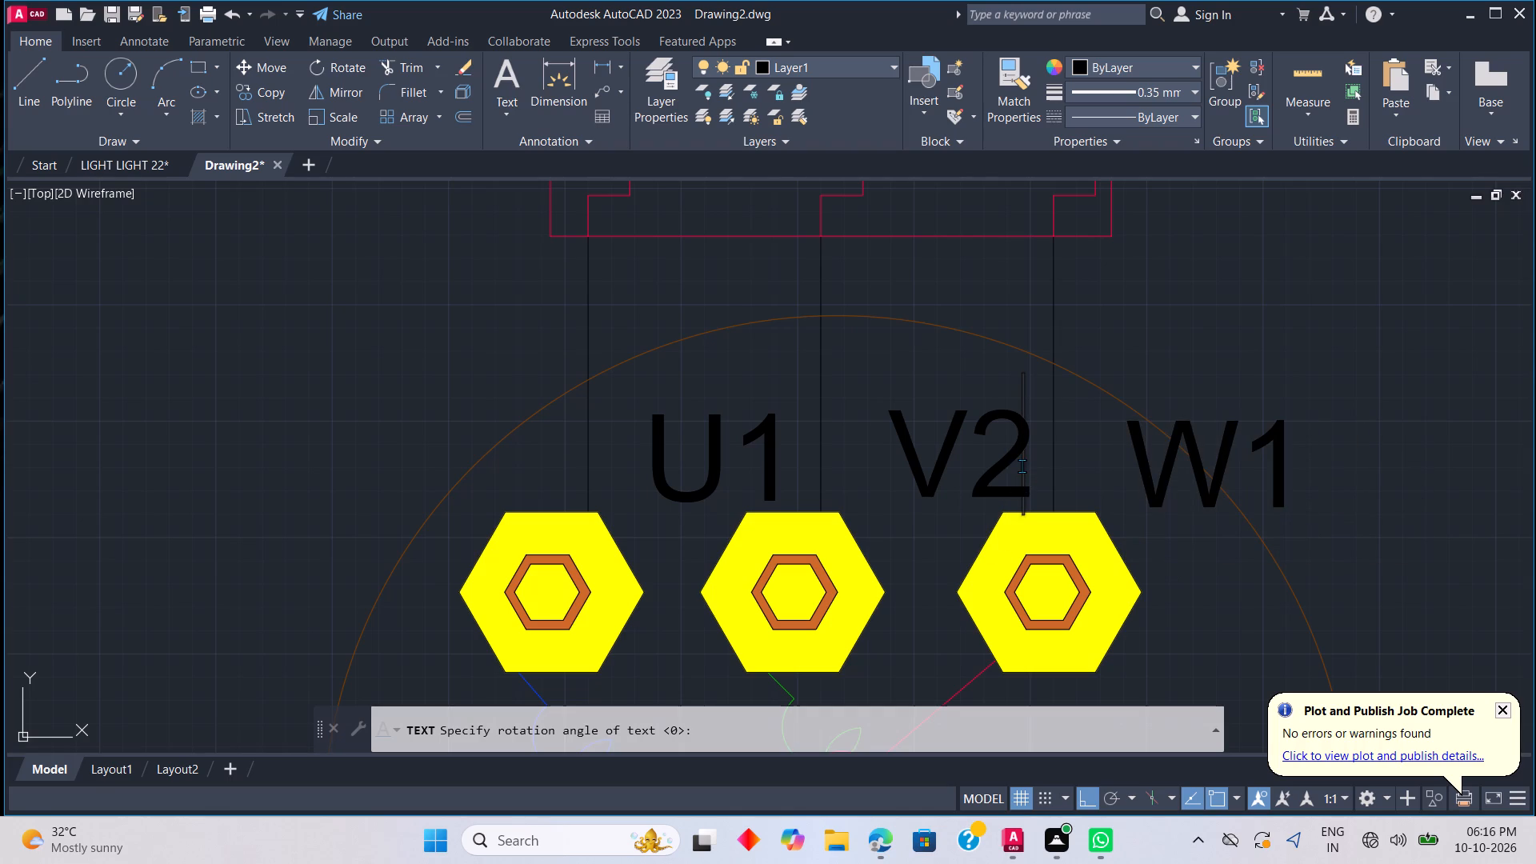
key("Escape")
Move the W1 label straight down about 4.7 units, next to the lower corner of the third upper hexagonal terminal.
scroll(1298, 494, "down", 4)
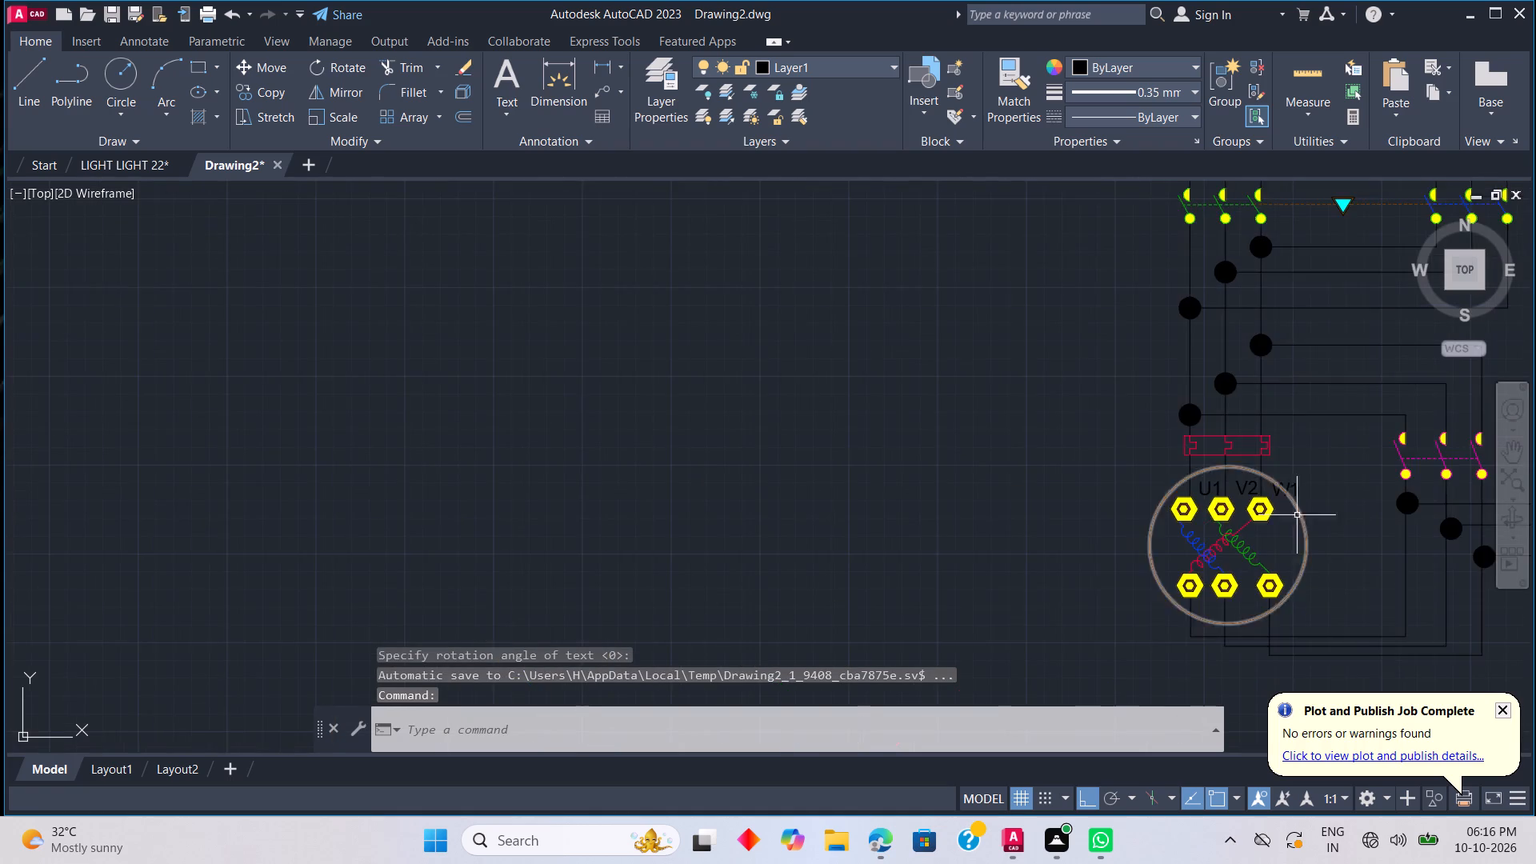
scroll(1294, 522, "up", 4)
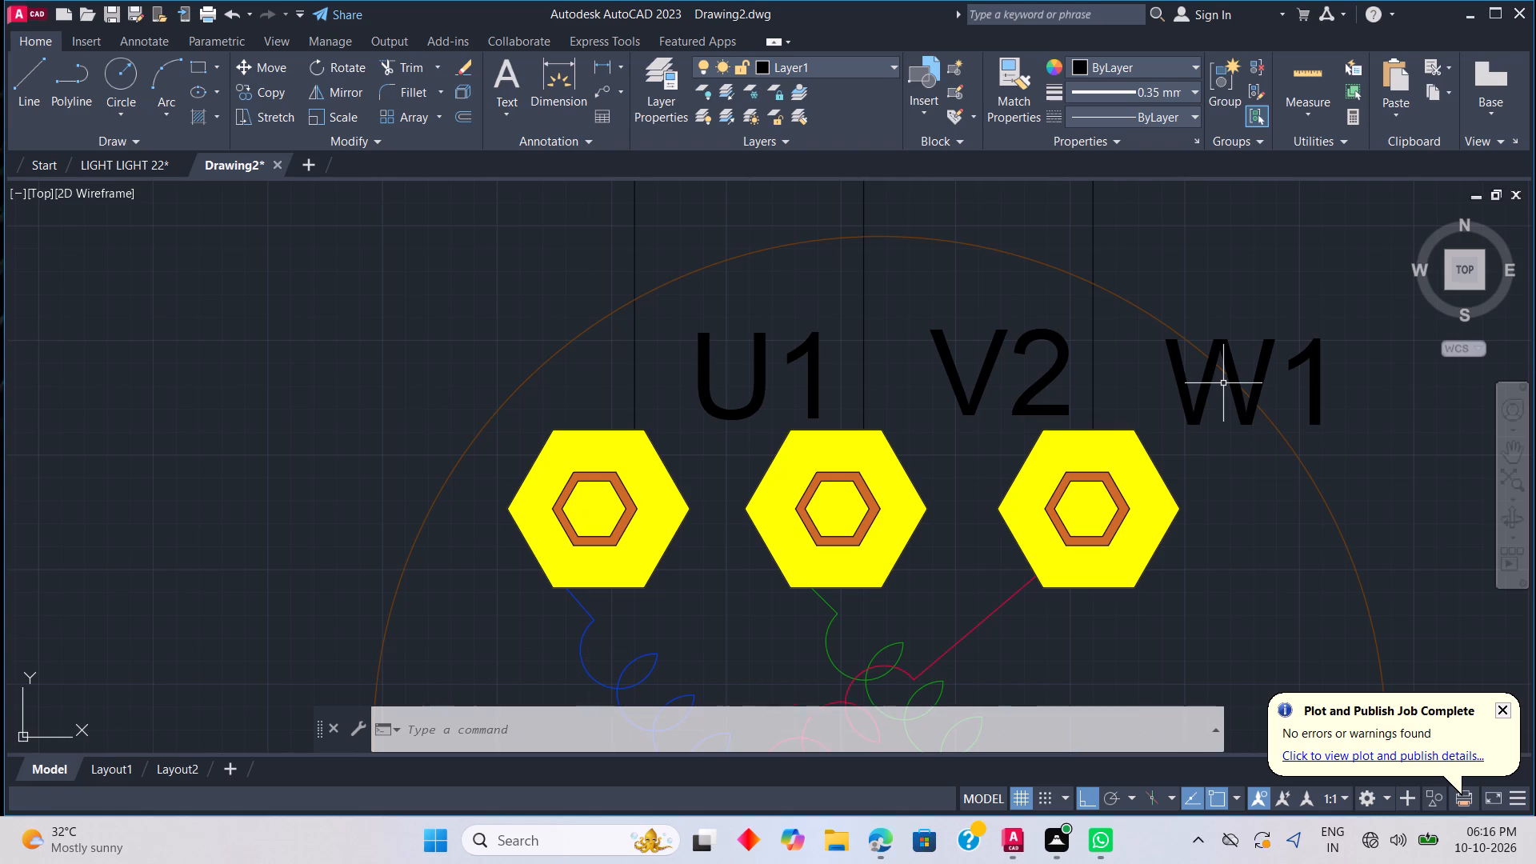
scroll(1350, 323, "down", 1)
scroll(1272, 344, "up", 2)
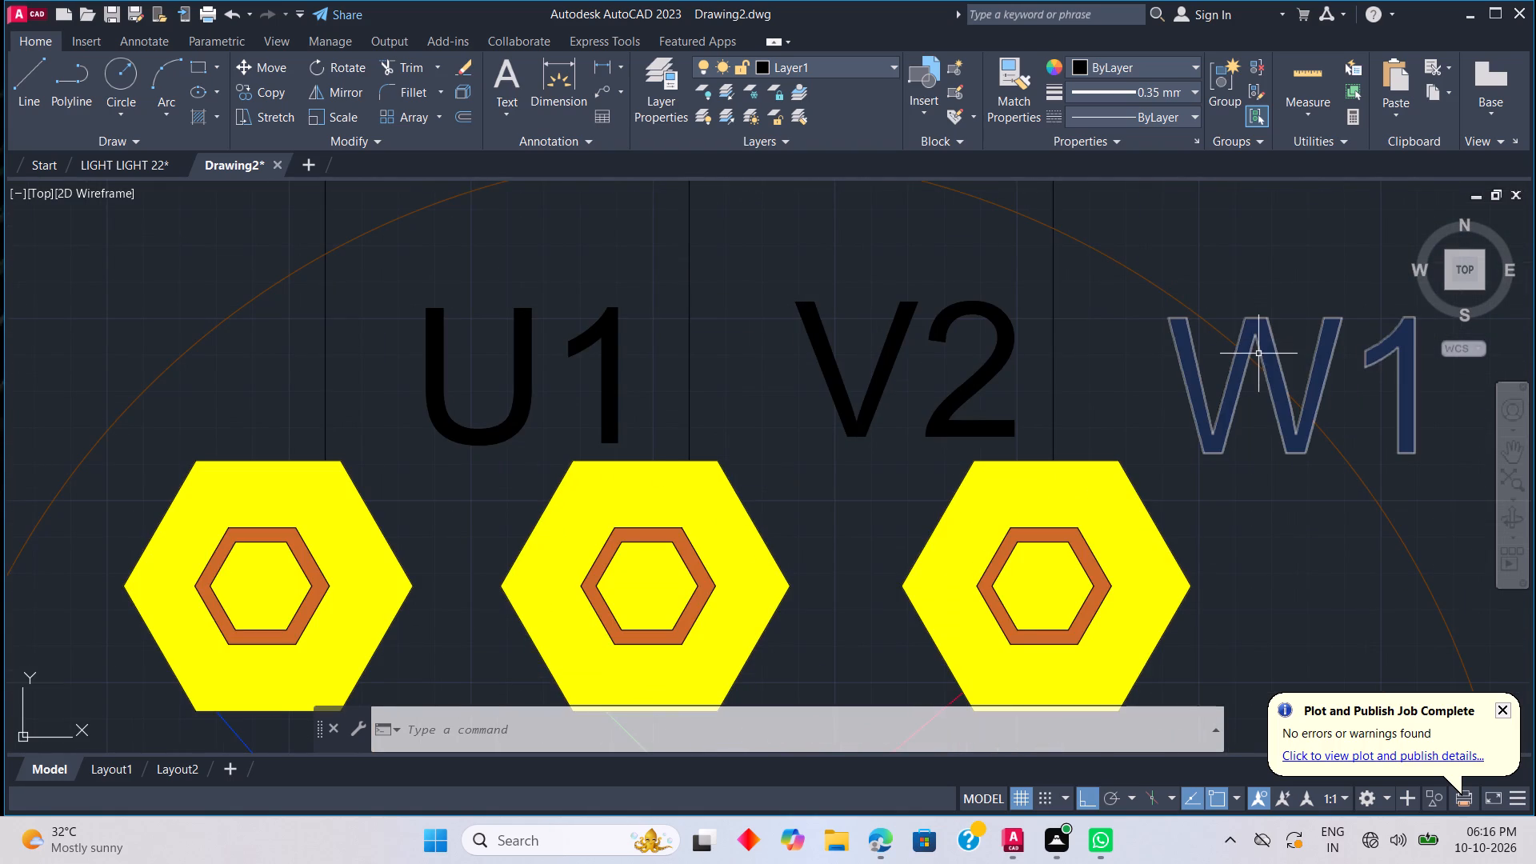
left_click(1258, 354)
left_click(1166, 455)
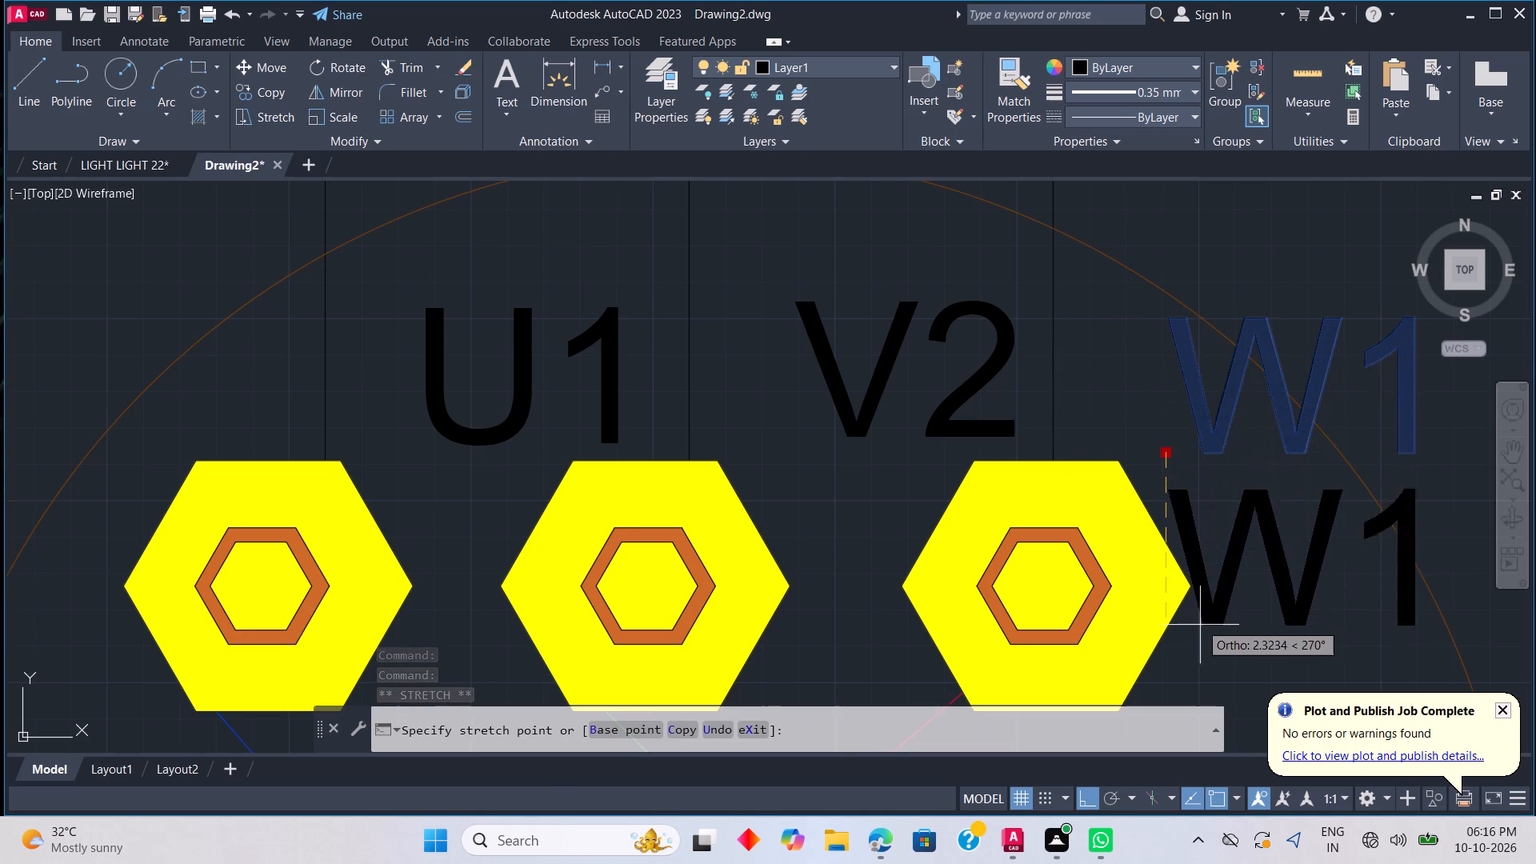
scroll(1200, 643, "down", 2)
scroll(1204, 689, "up", 4)
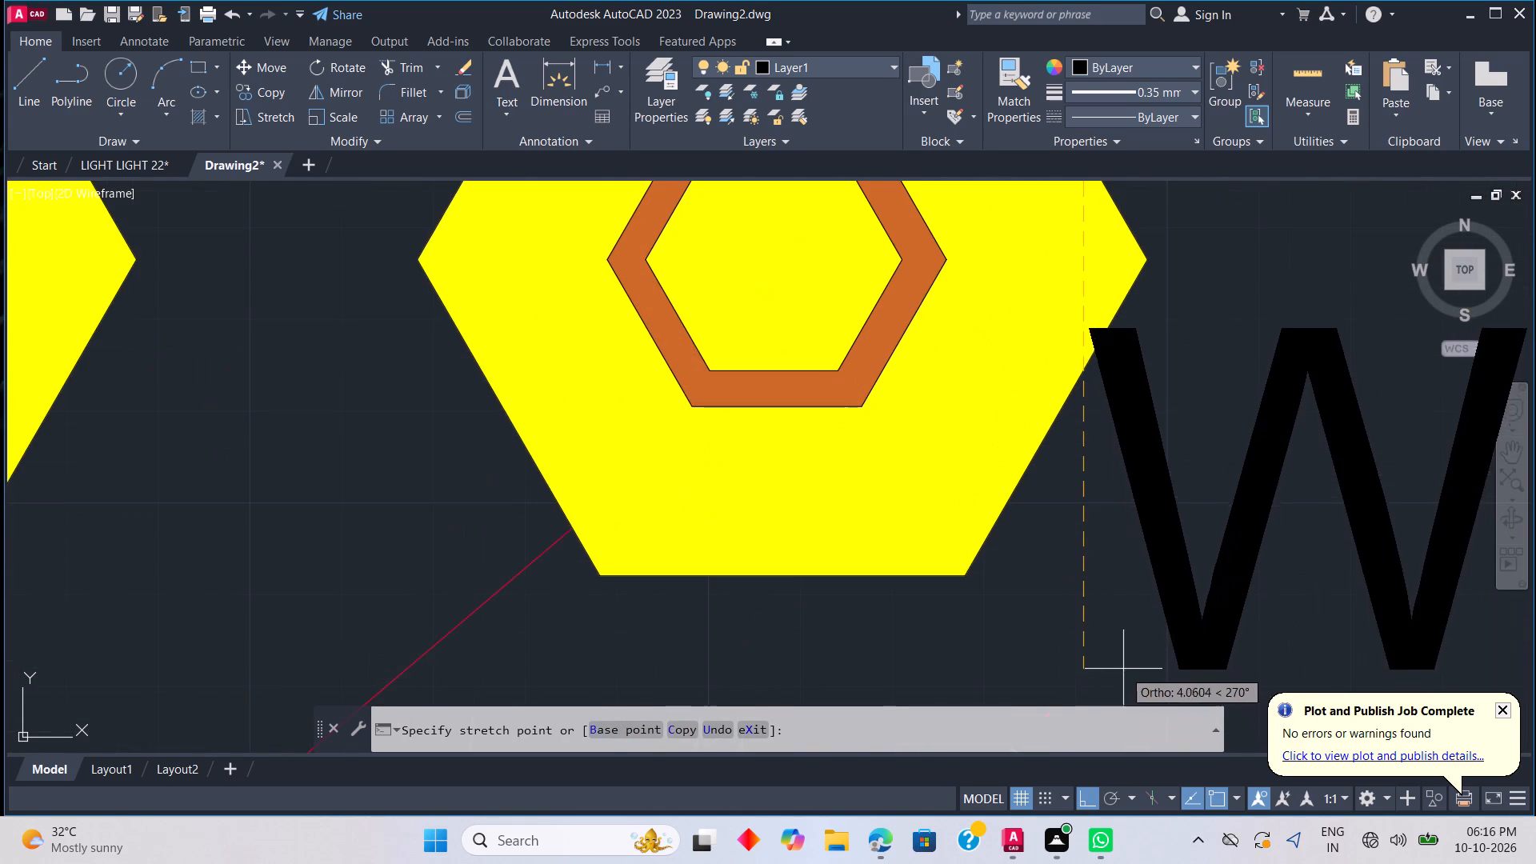
scroll(1117, 654, "down", 3)
middle_click_drag(1120, 634, 1121, 473)
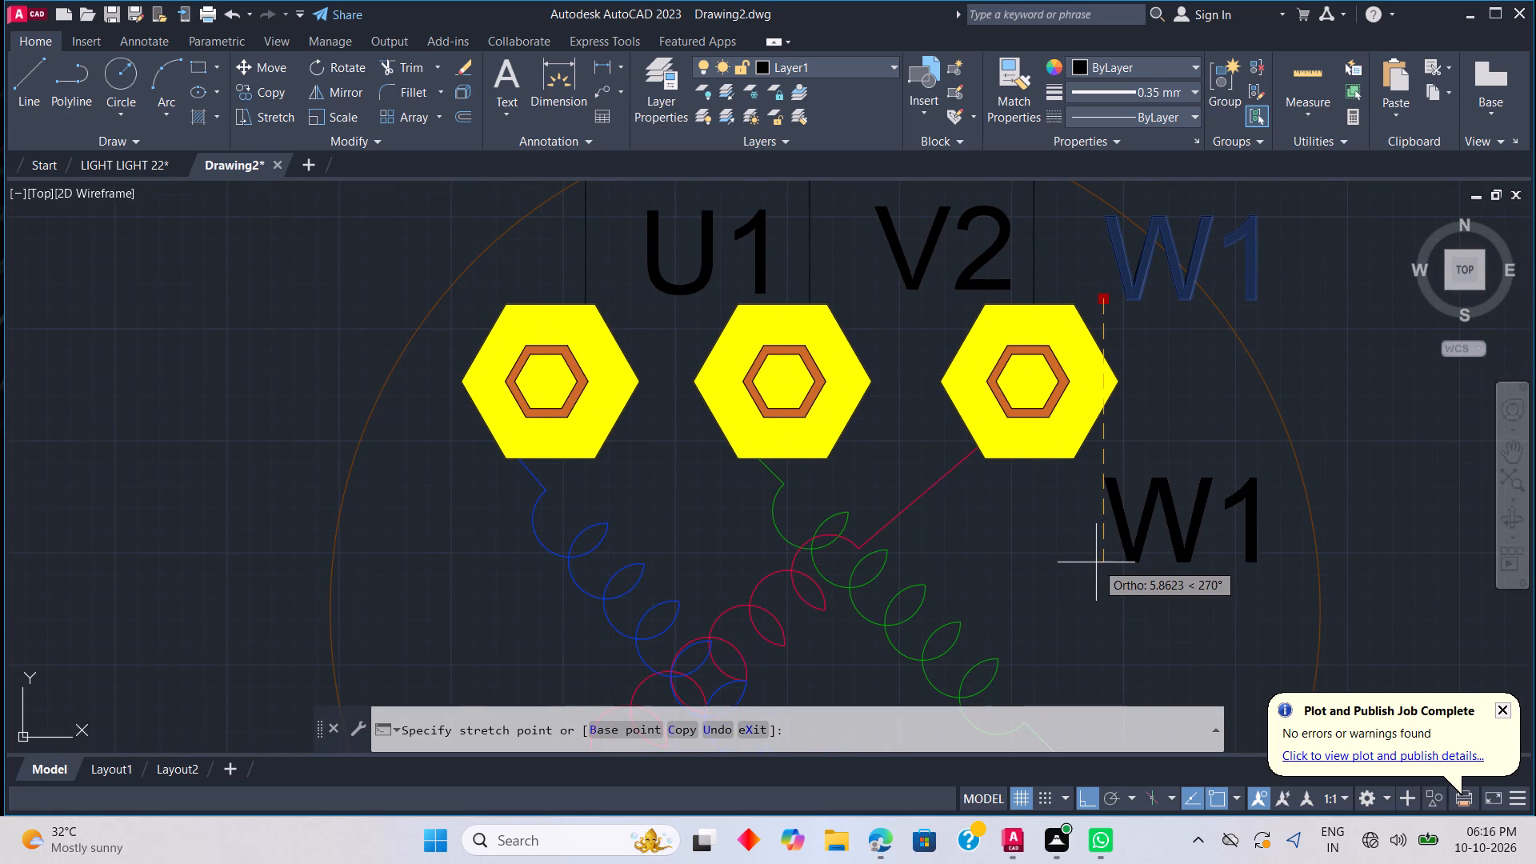
left_click(1089, 507)
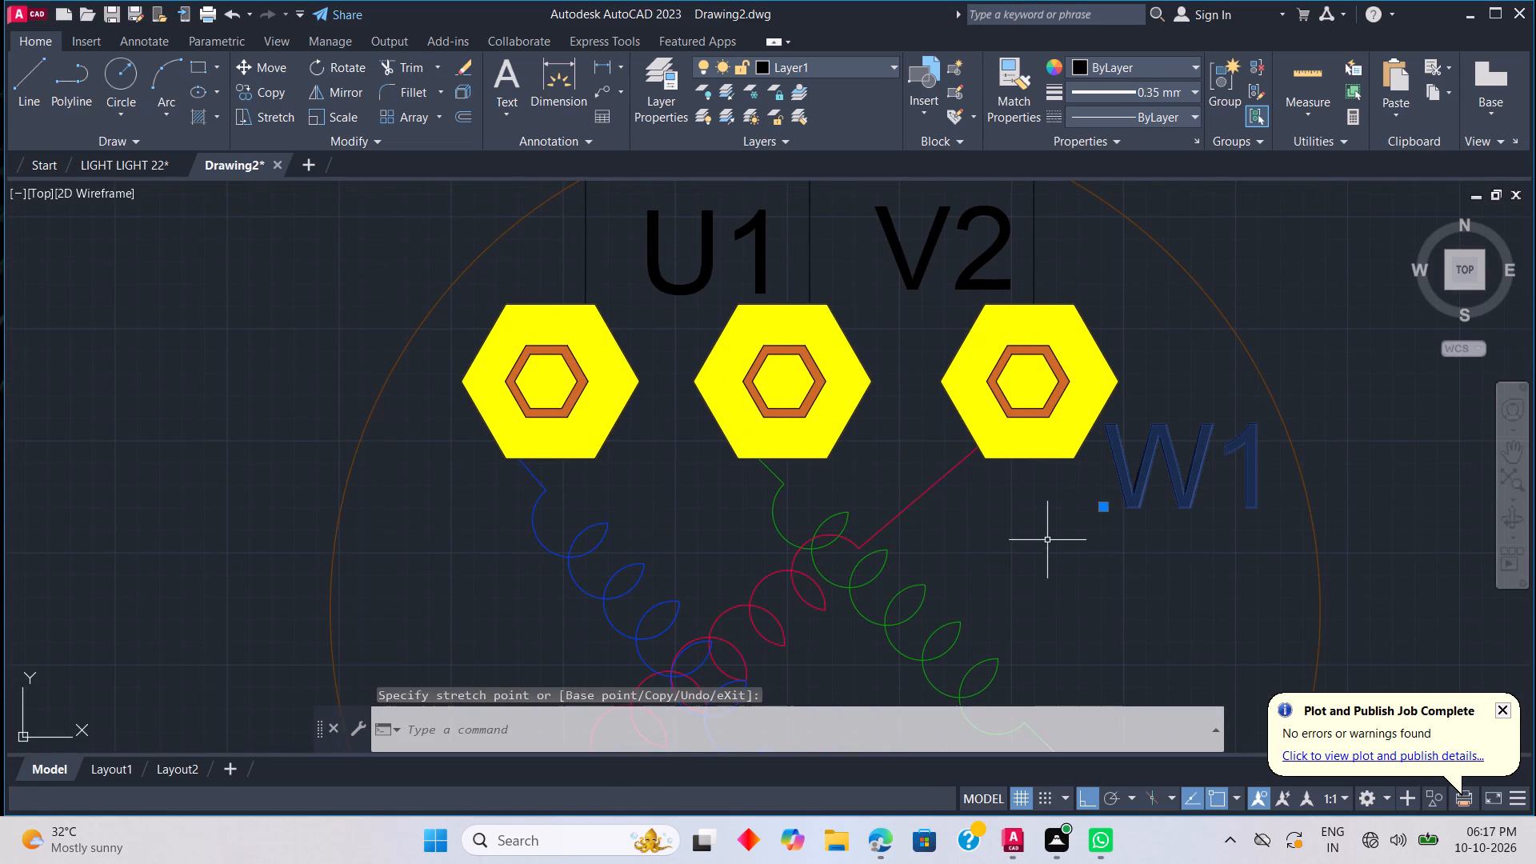
key("Escape")
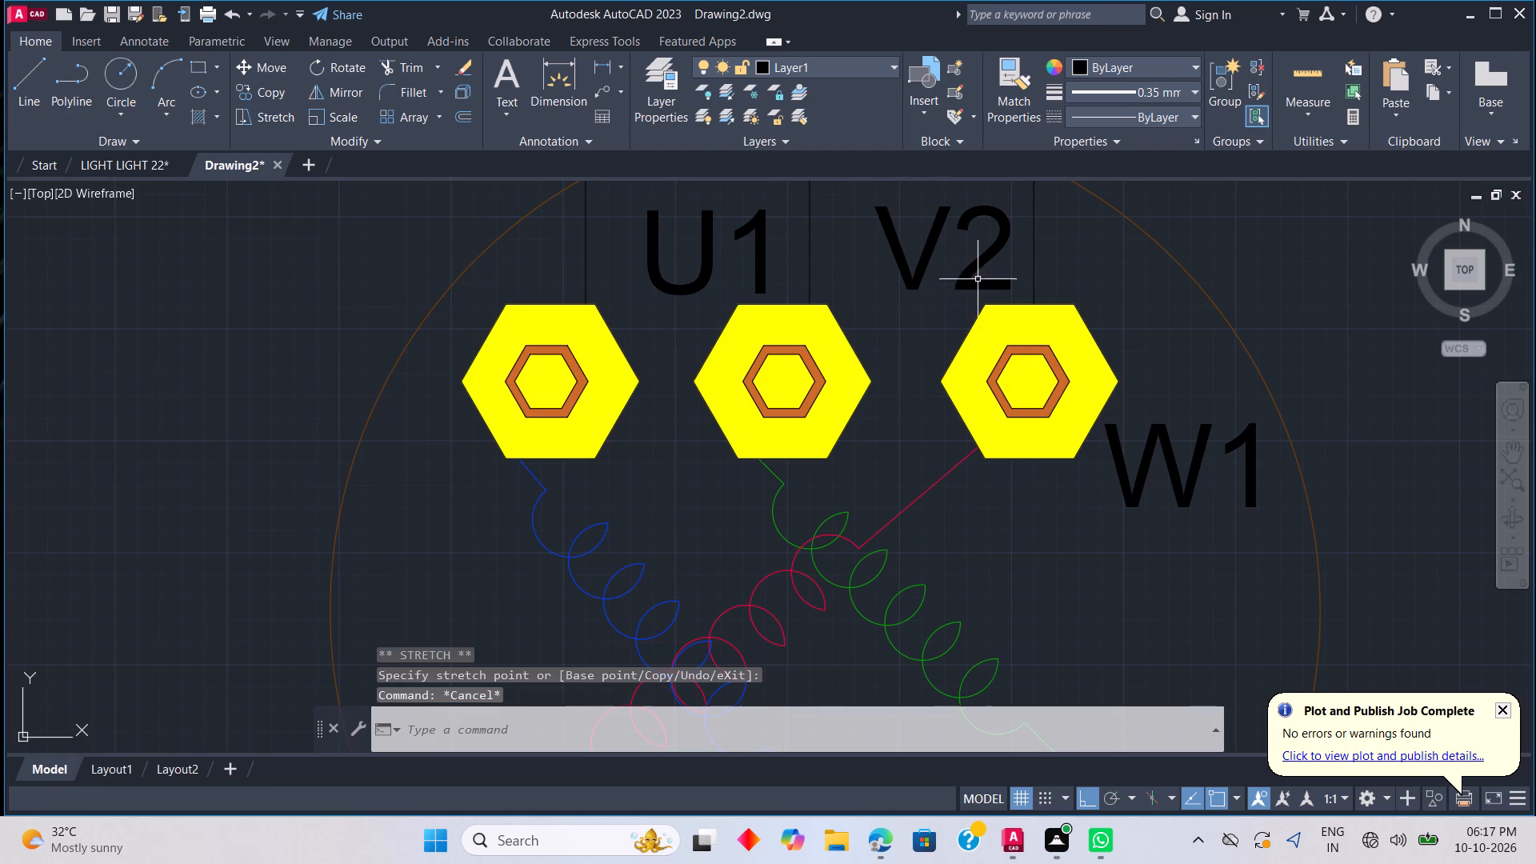
Change the V2 label above the second upper hexagonal terminal to V1.
double_click(978, 279)
left_click(988, 266)
key("Escape")
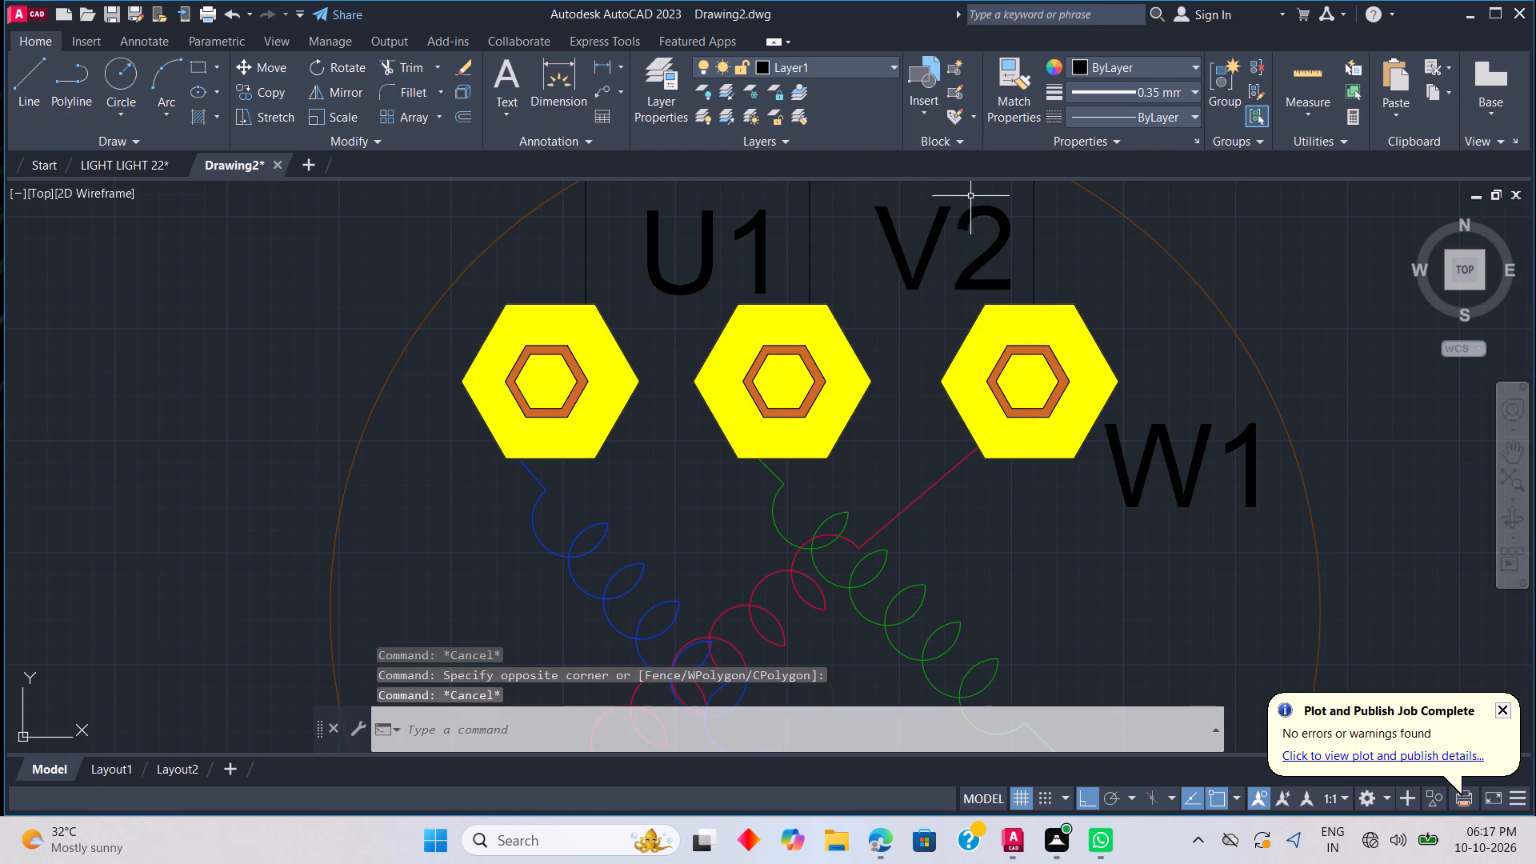
double_click(994, 226)
key("Escape")
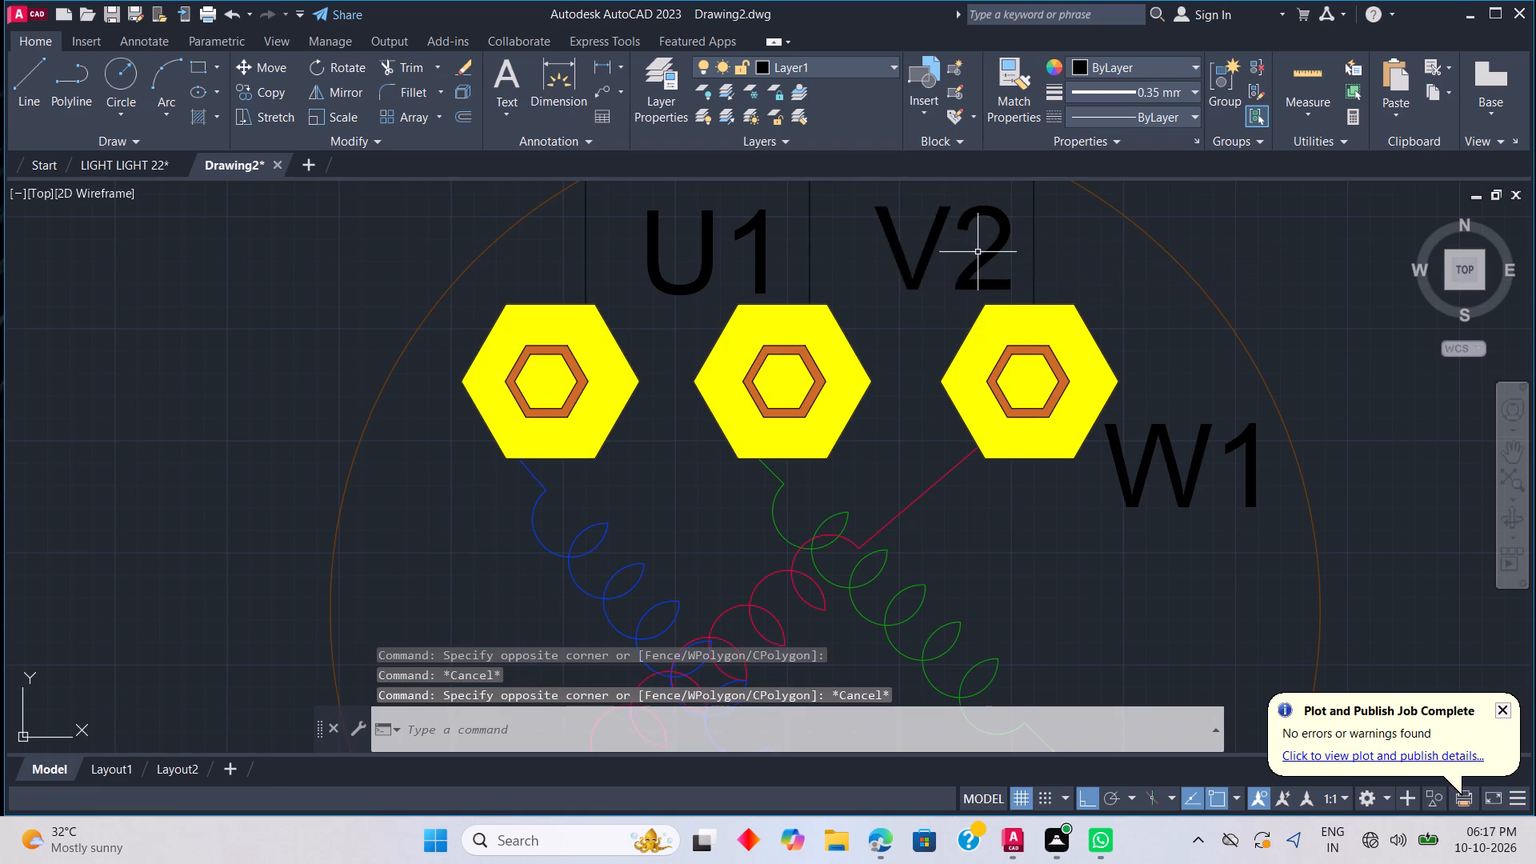
double_click(986, 261)
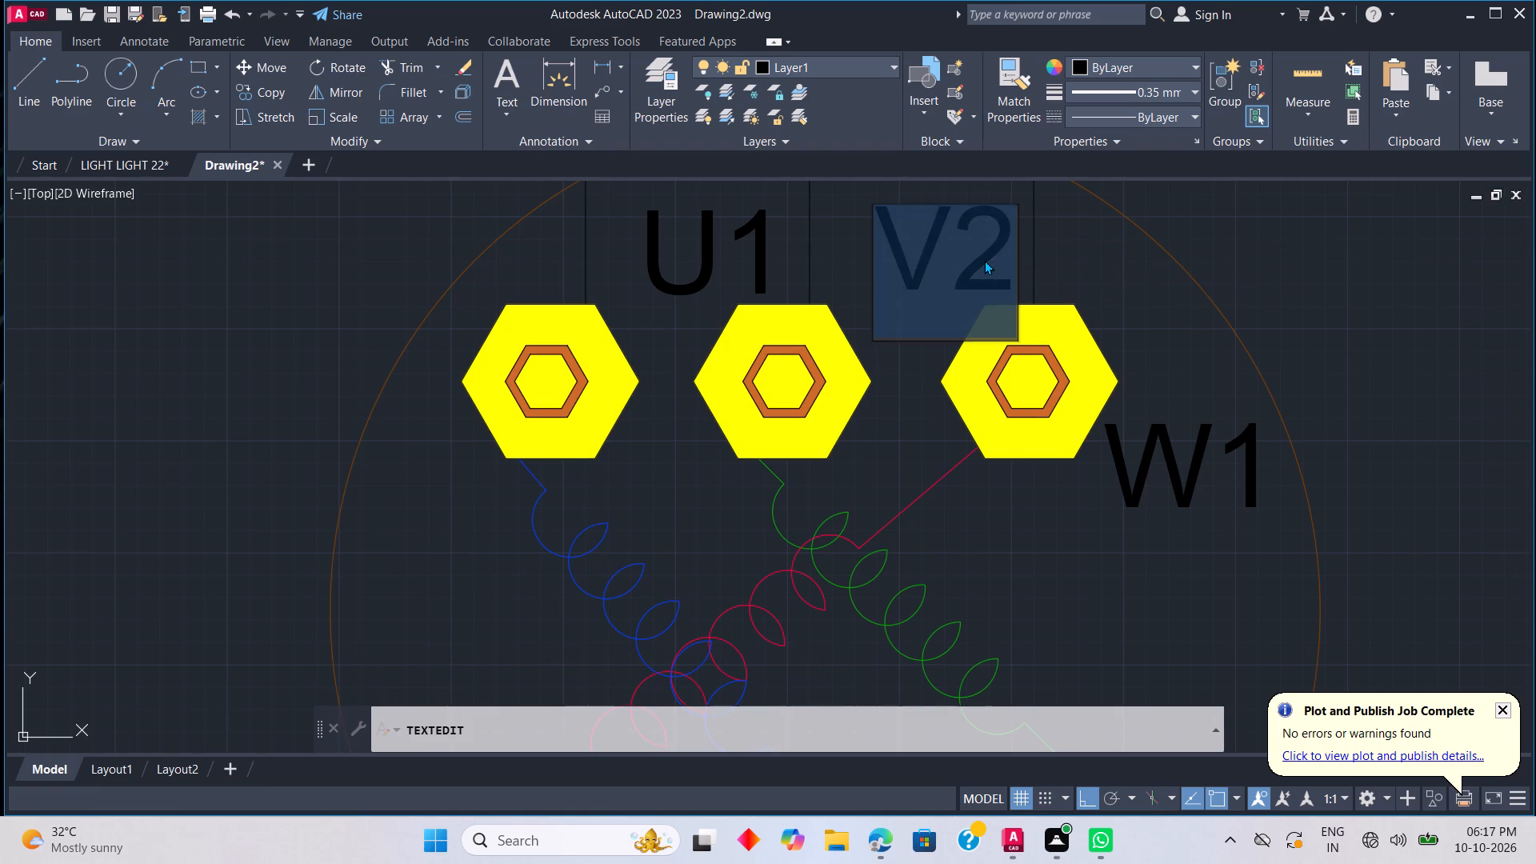
left_click(984, 260)
left_click(989, 259)
key("BackSpace")
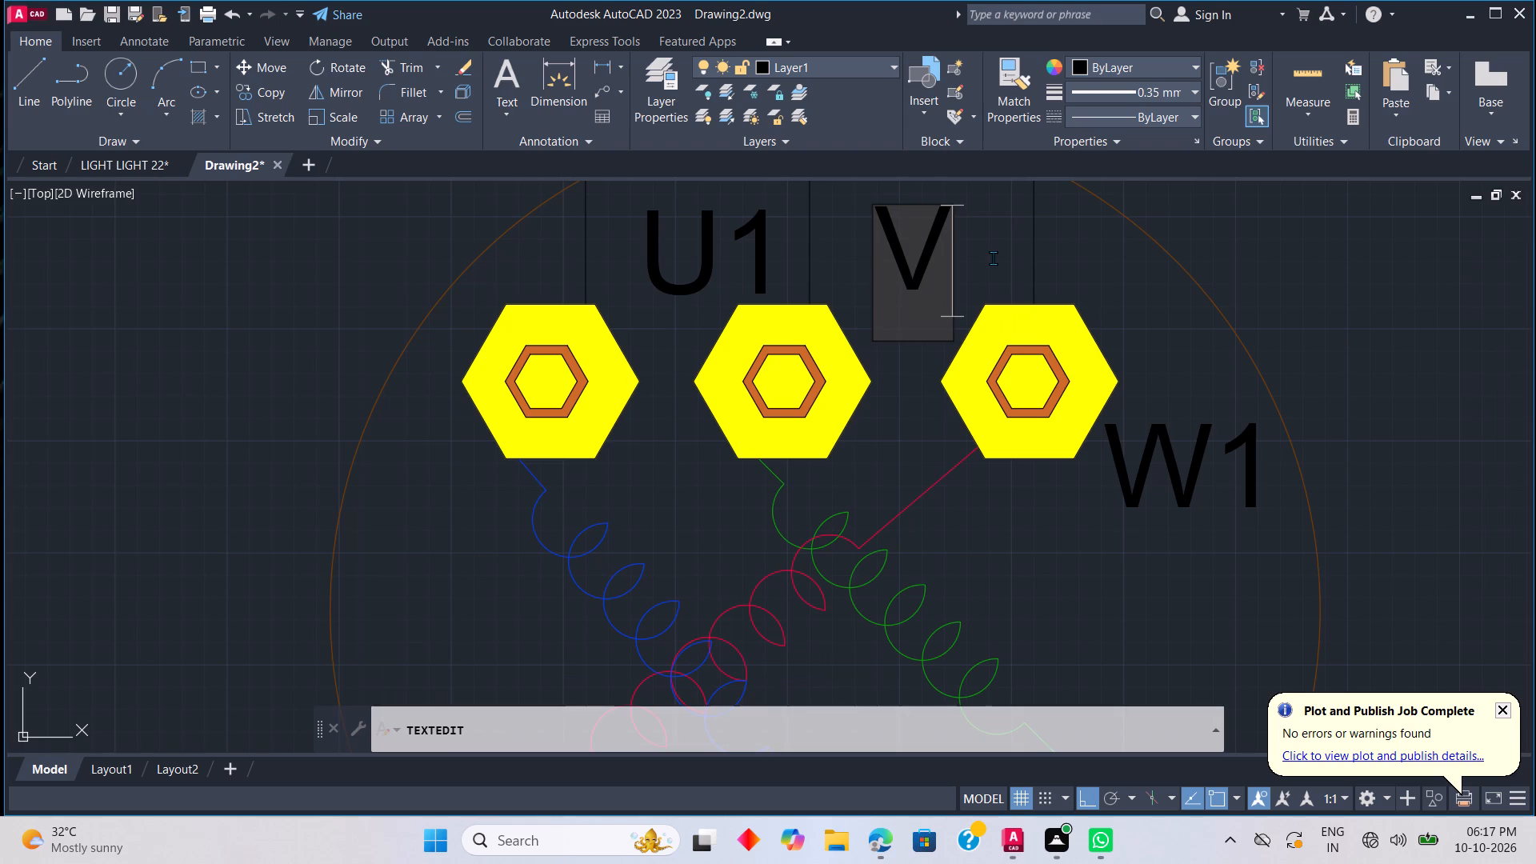
key("1")
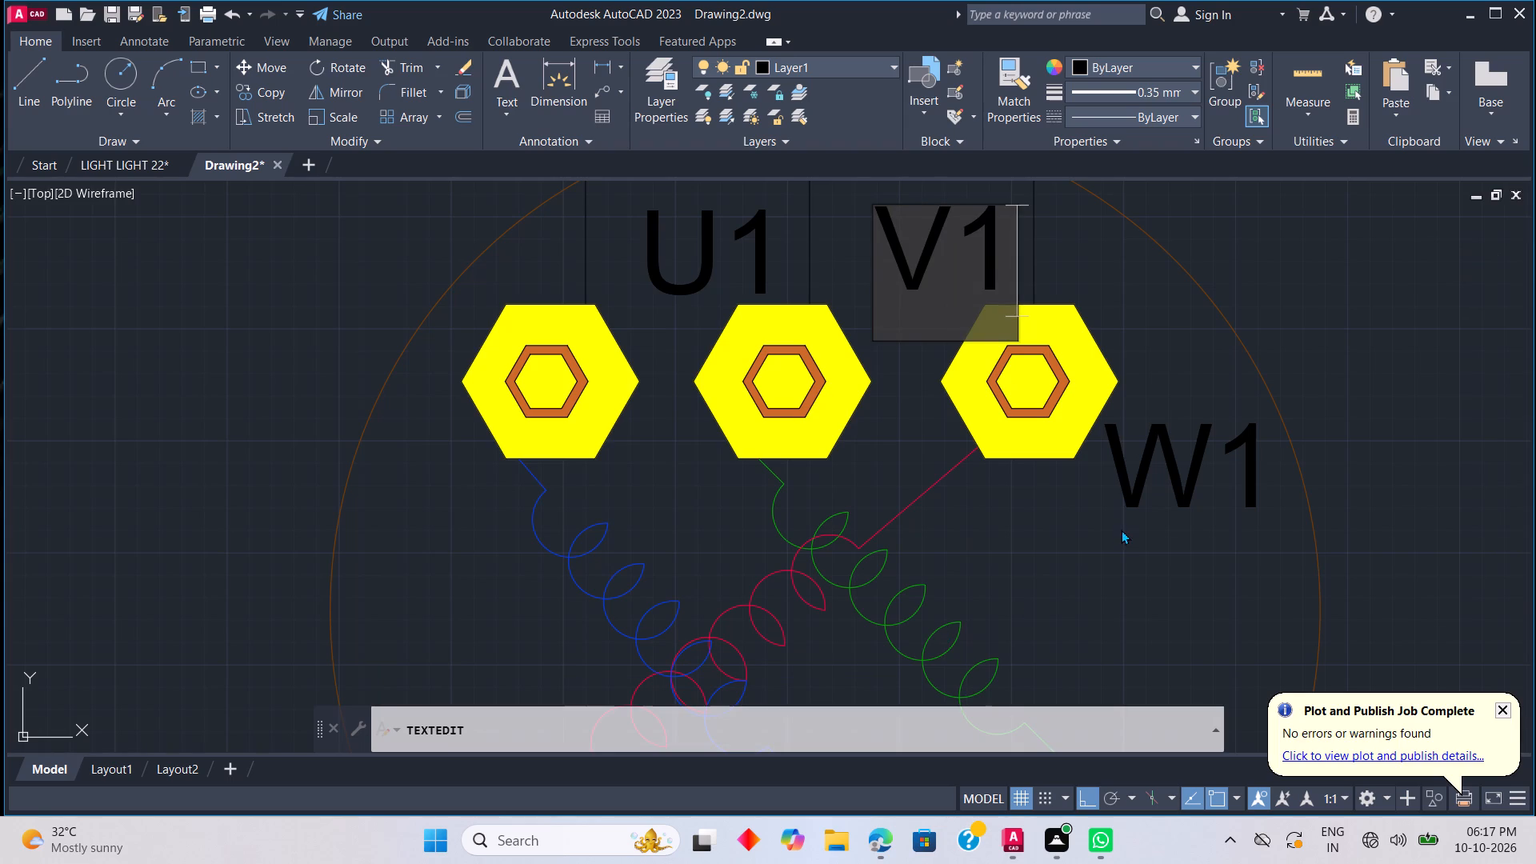
left_click(1113, 540)
Copy the U1 label, with Ortho off, to just below the first lower hexagonal terminal, beside its vertical line.
scroll(729, 18, "down", 4)
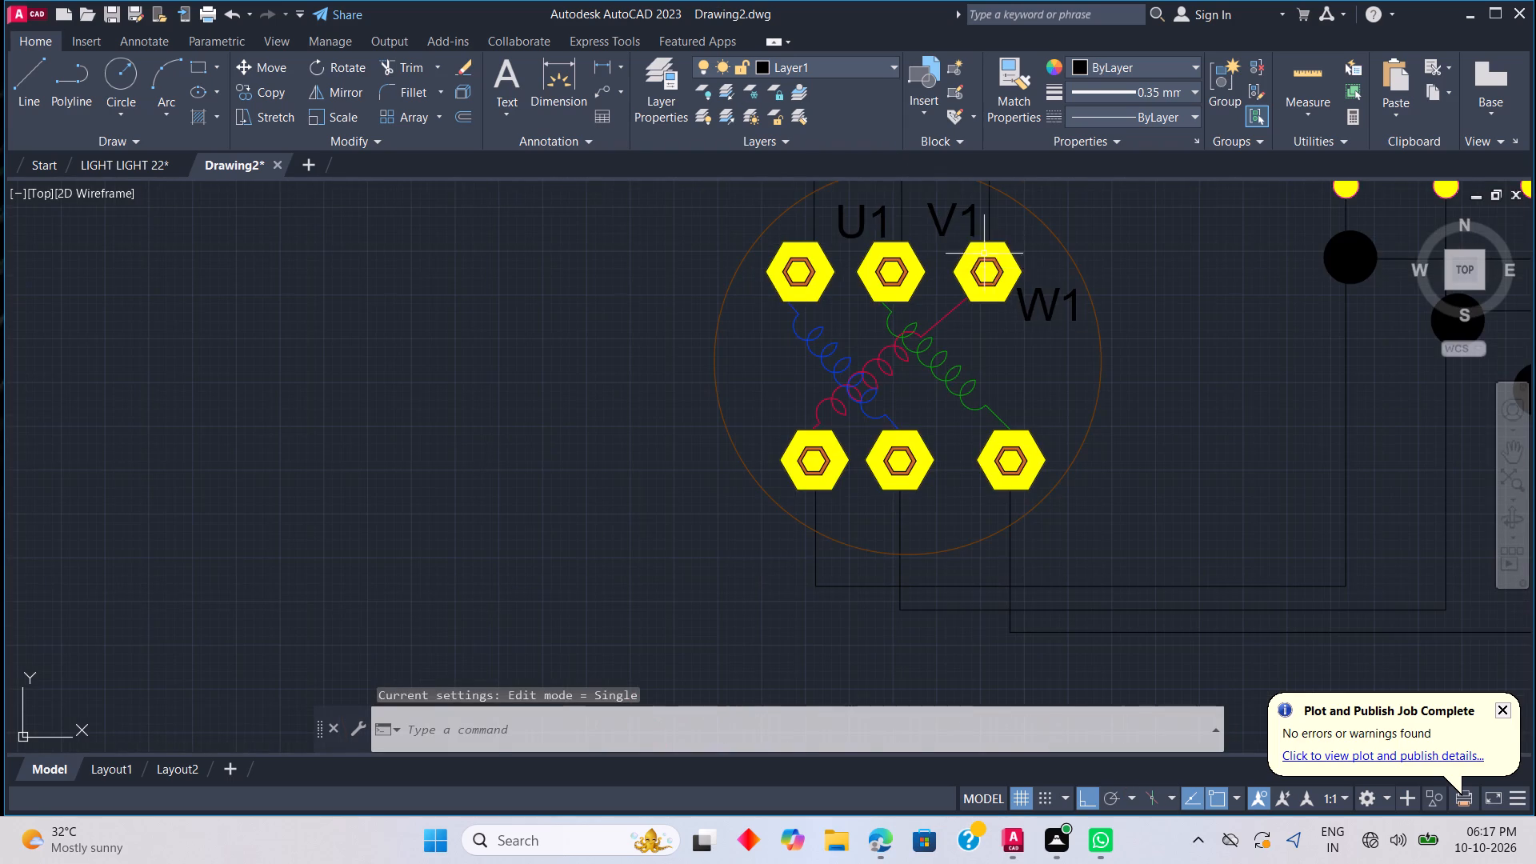
middle_click_drag(1003, 331, 1055, 550)
scroll(1054, 542, "down", 5)
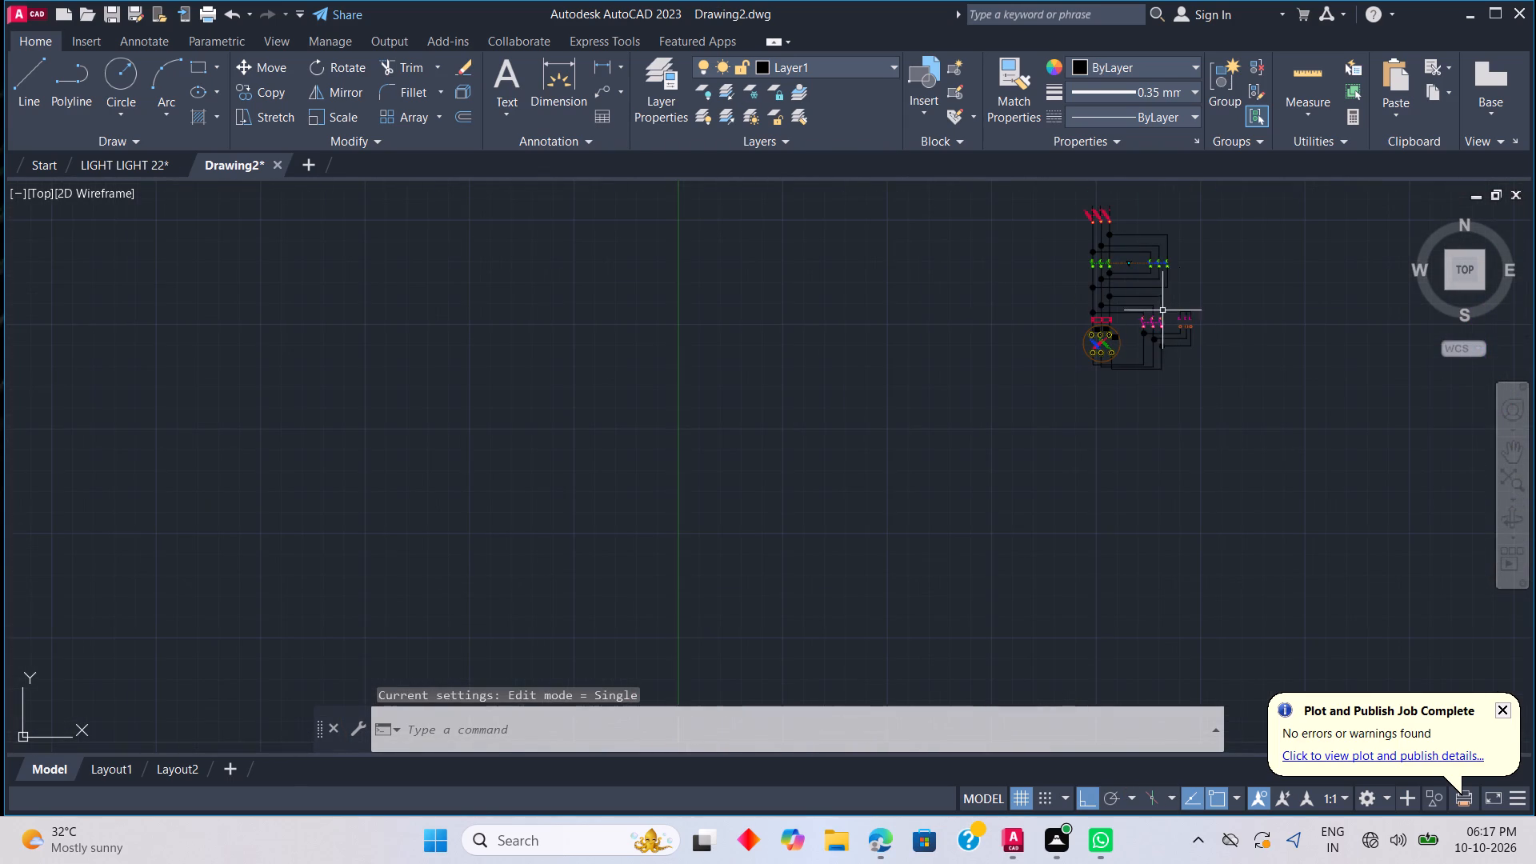
scroll(1138, 315, "up", 1)
middle_click_drag(1132, 310, 1166, 484)
scroll(1147, 437, "up", 1)
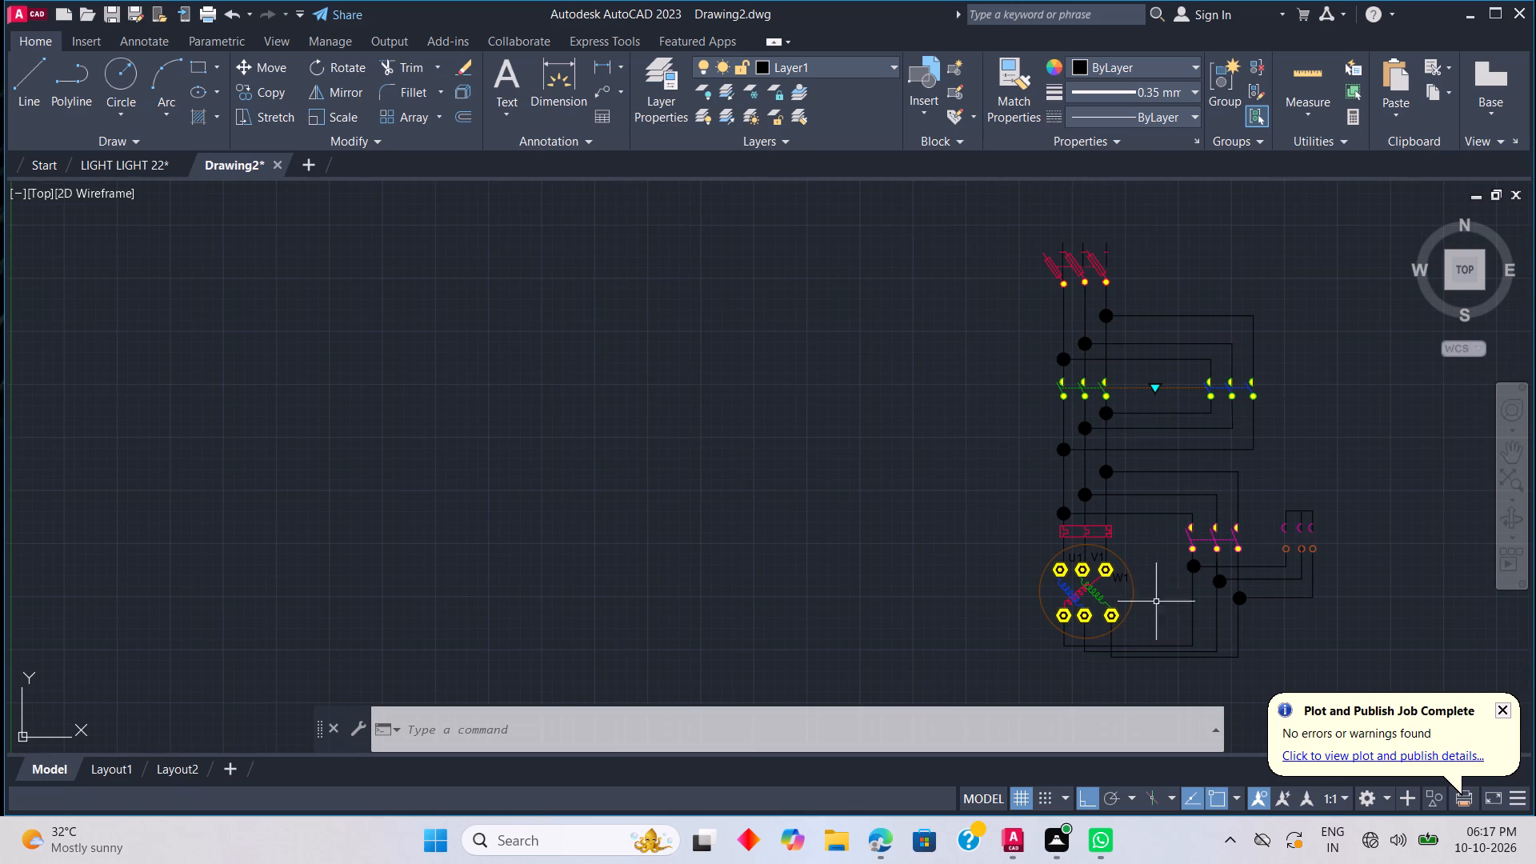
scroll(1073, 585, "up", 3)
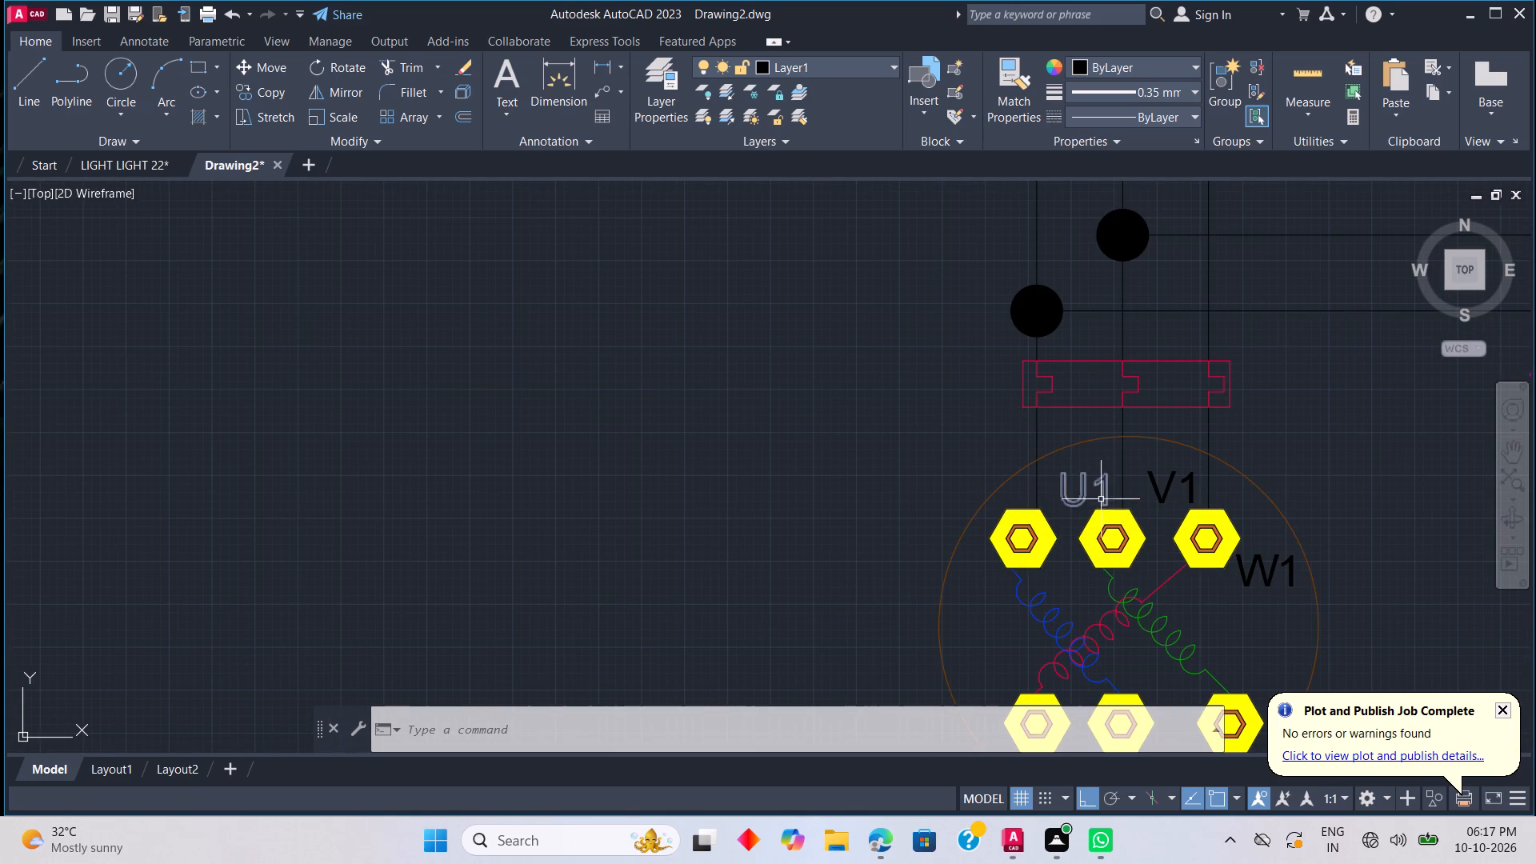
left_click(1089, 498)
key("Escape")
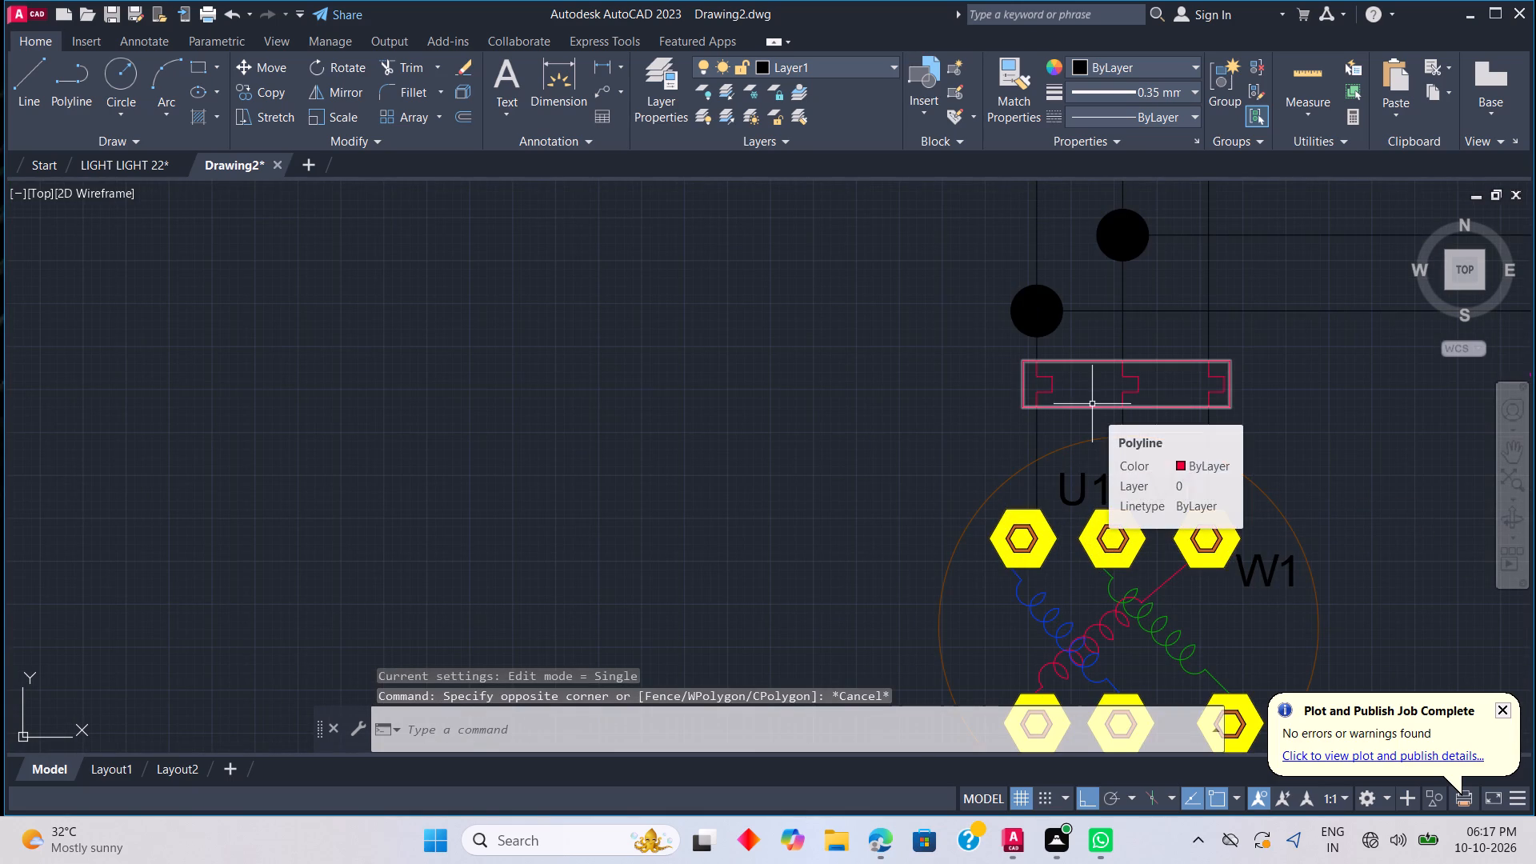
scroll(1143, 656, "up", 2)
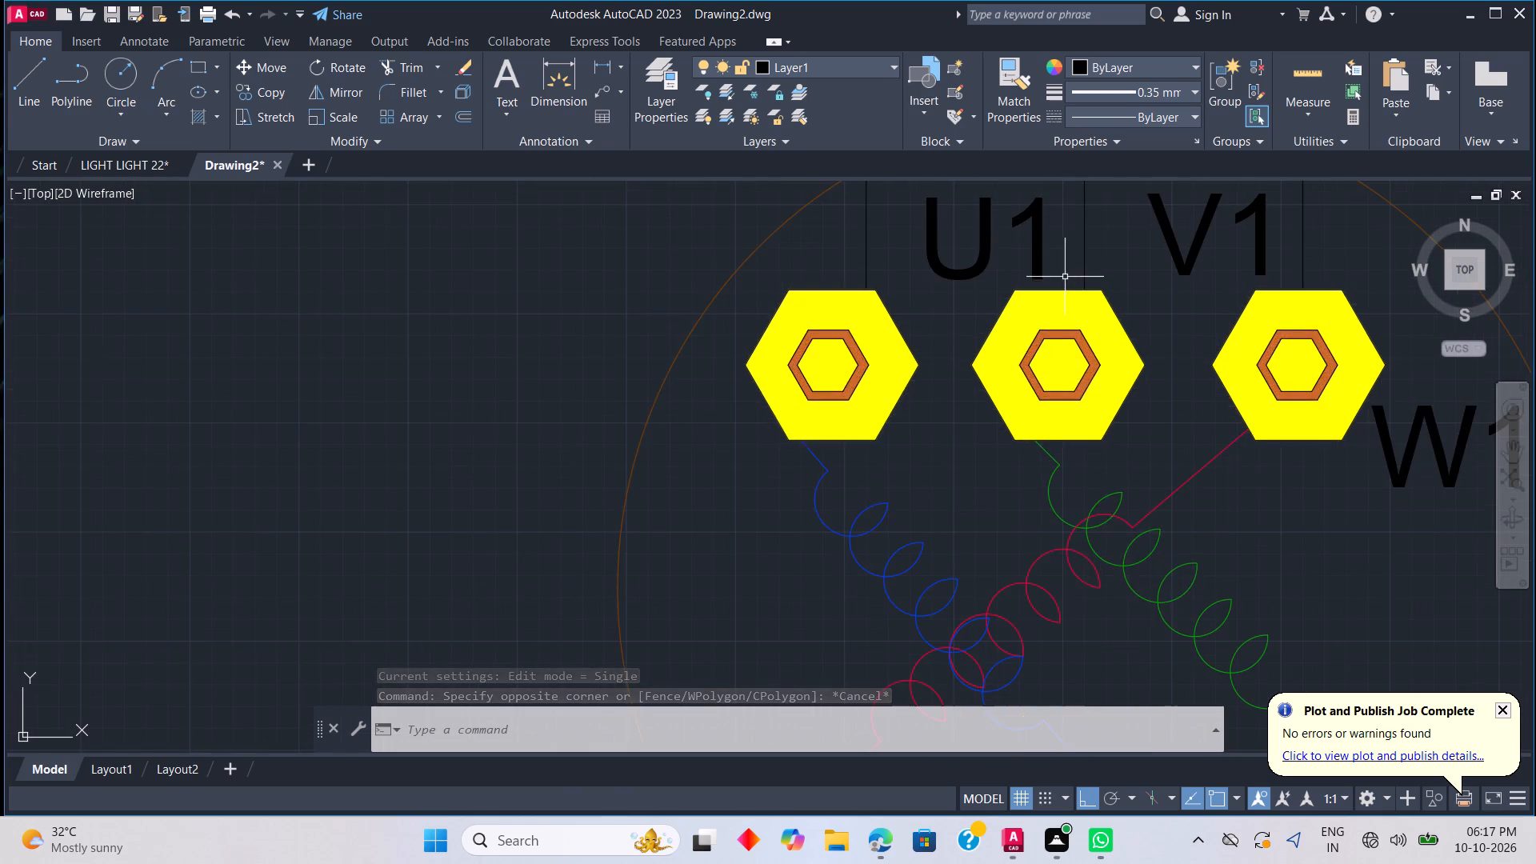
scroll(1065, 274, "down", 1)
left_click(1015, 252)
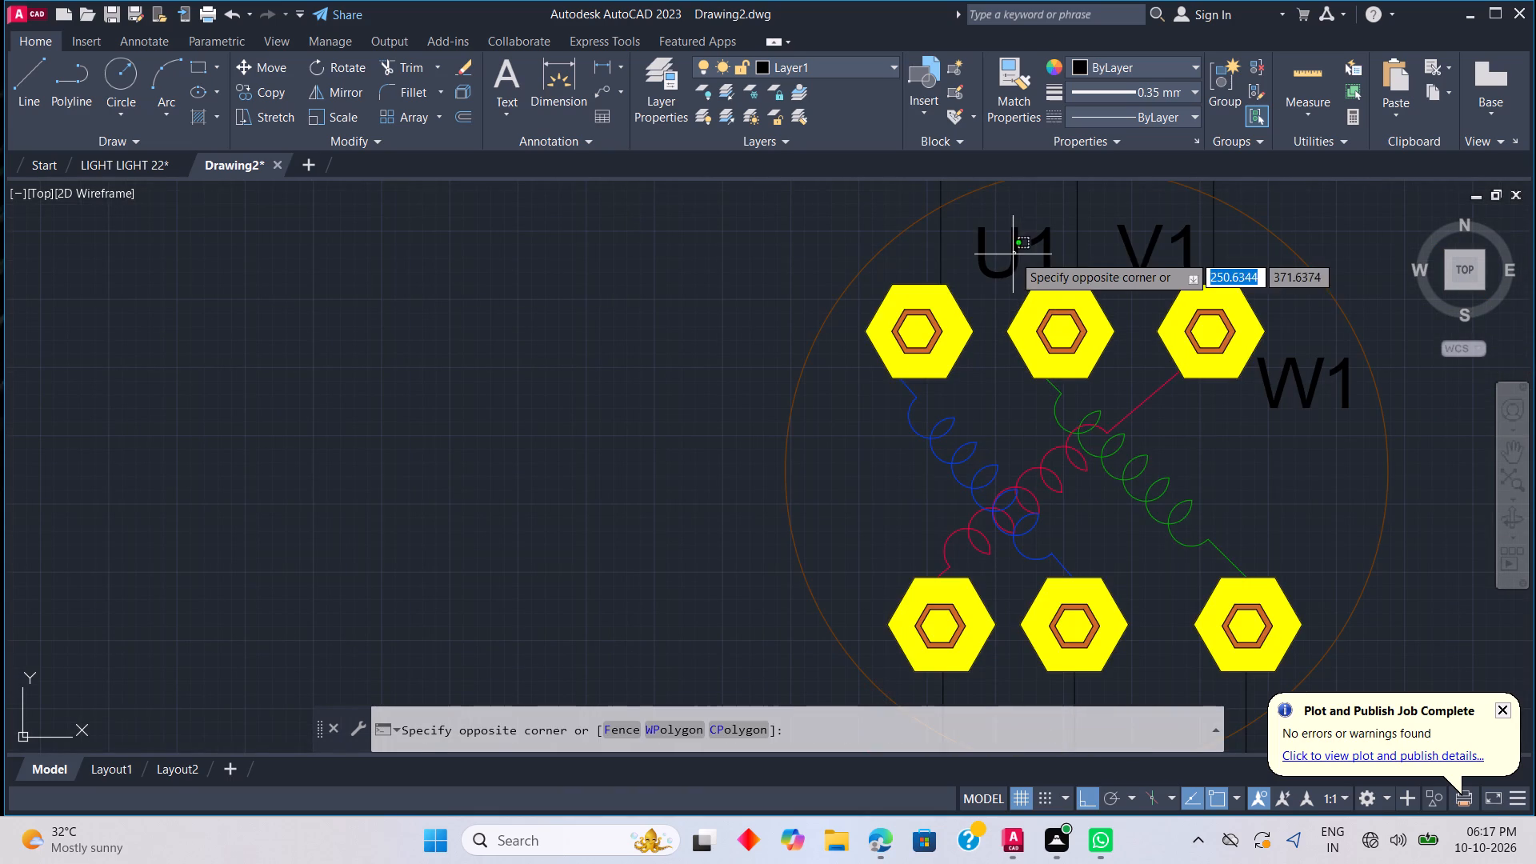
key("Escape")
left_click(1015, 267)
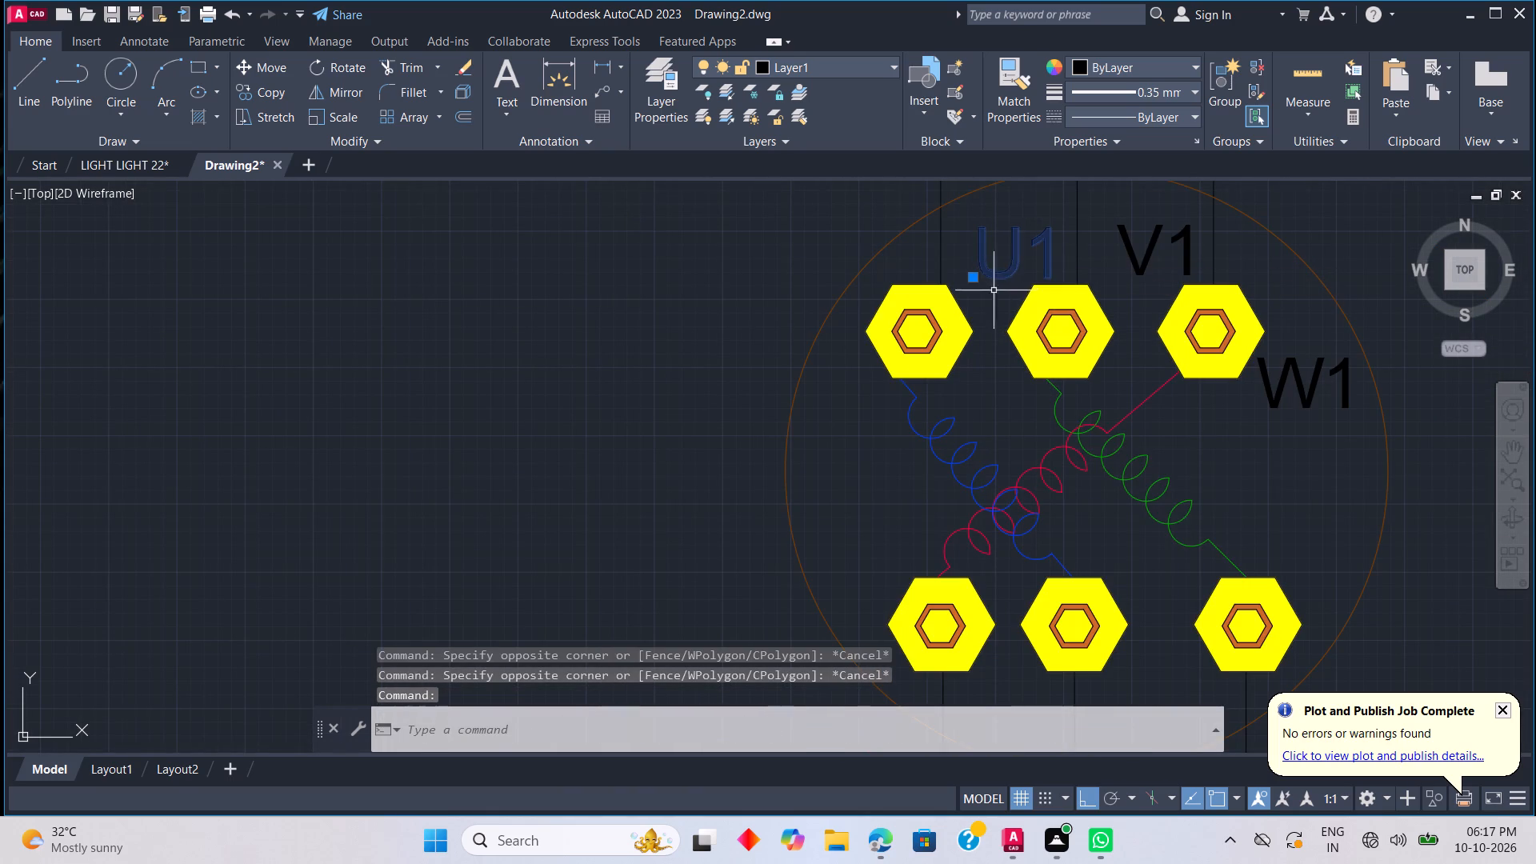
right_click(1011, 281)
key("Escape")
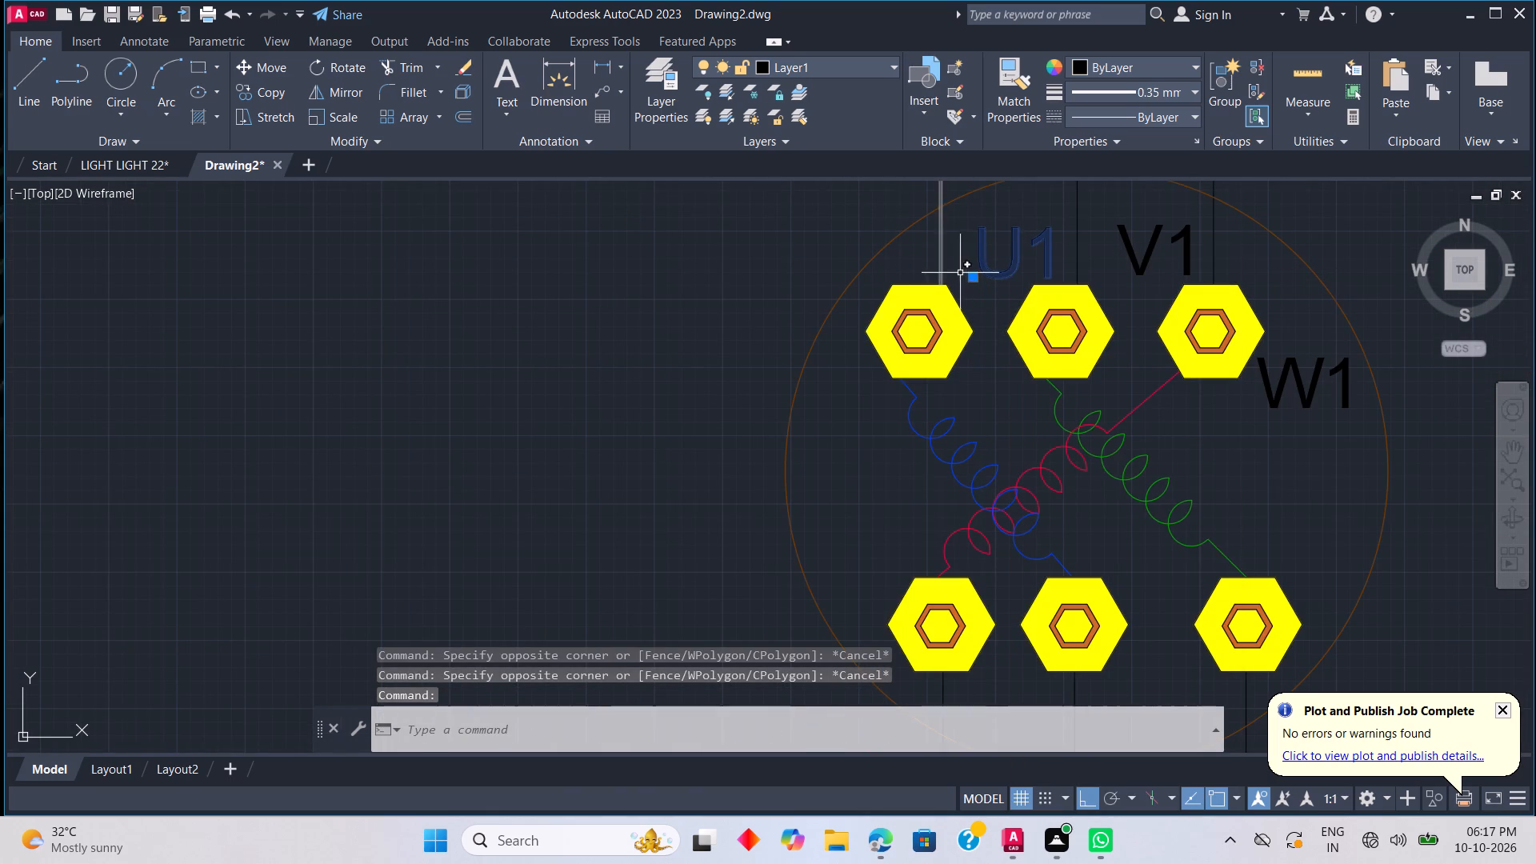
left_click(973, 278)
right_click(1055, 342)
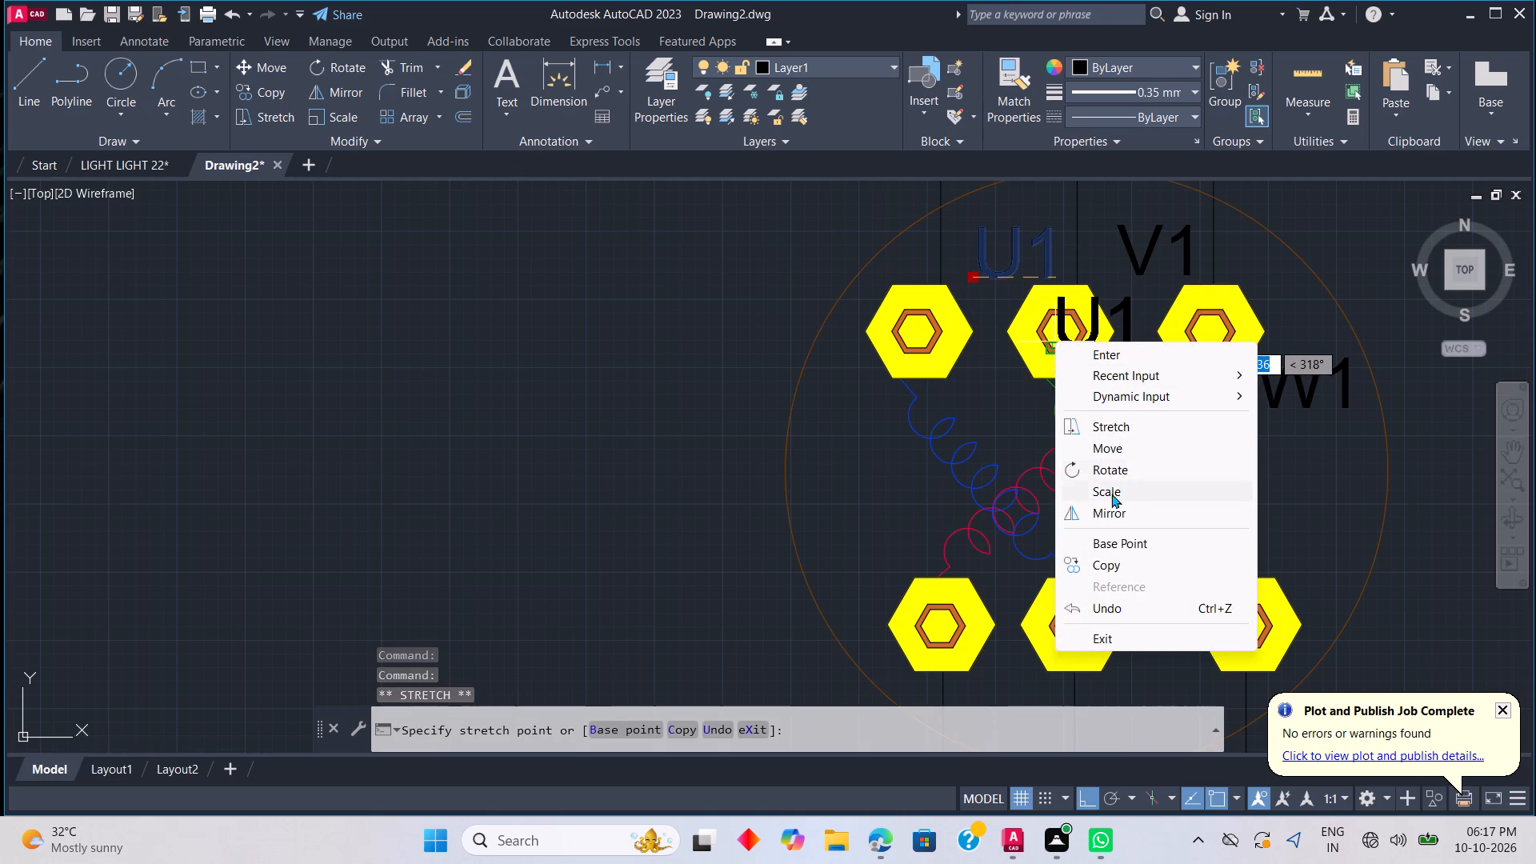
left_click(1114, 561)
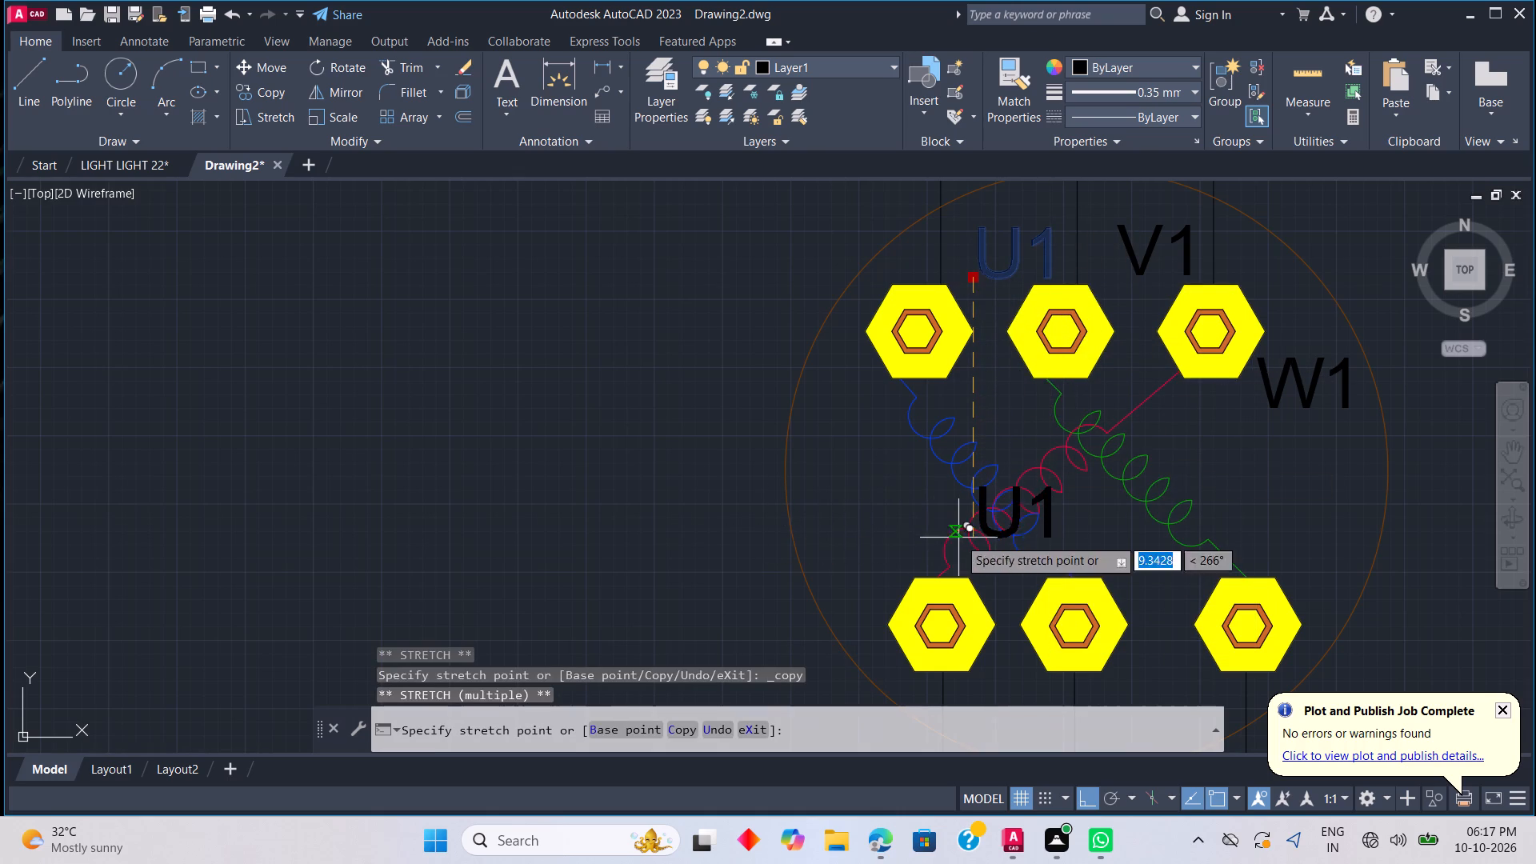
left_click(1086, 802)
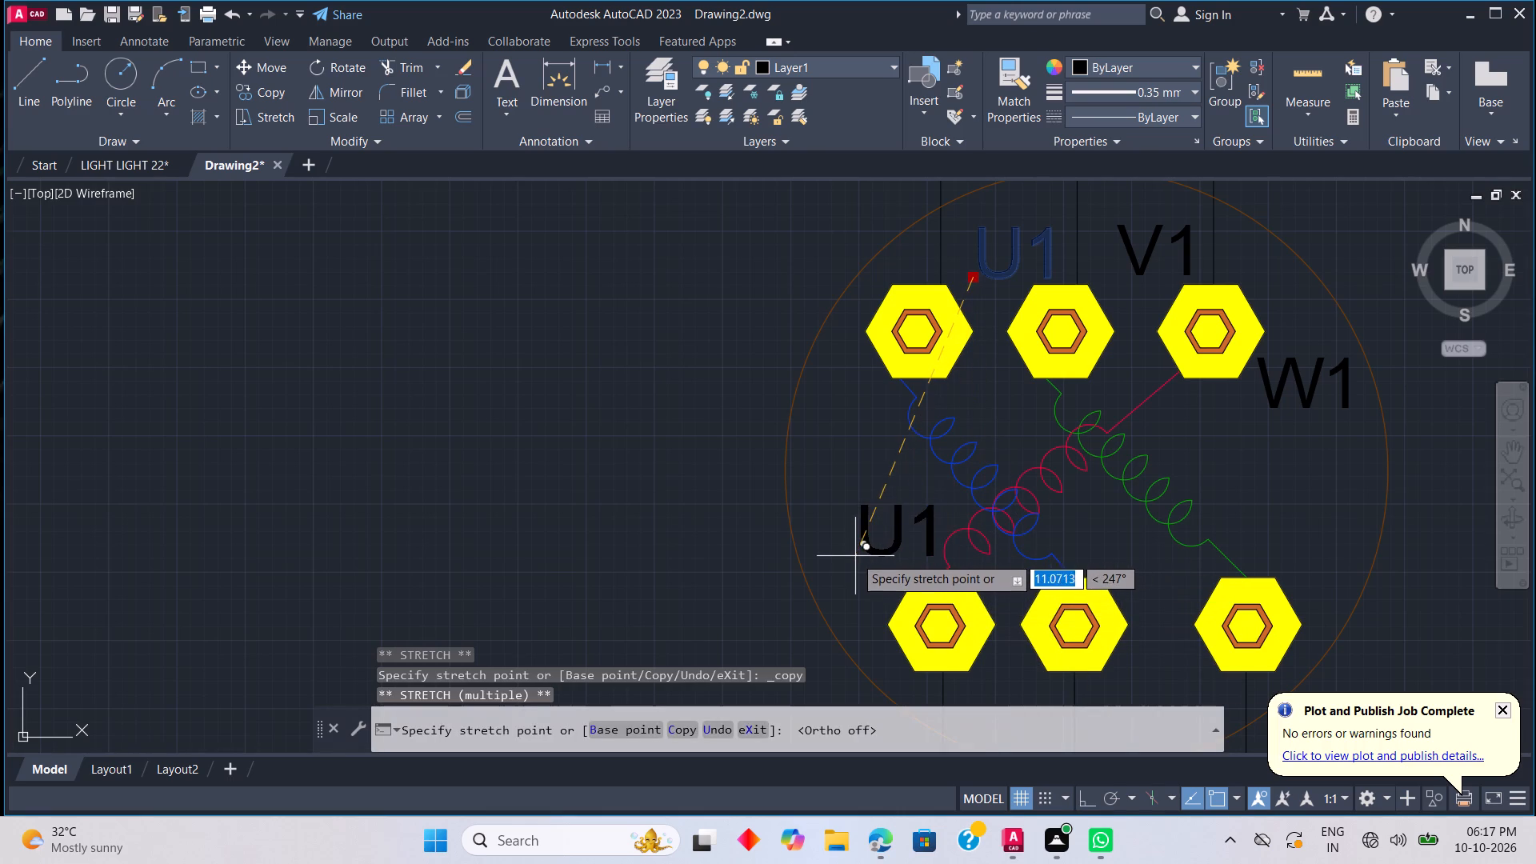
scroll(954, 672, "up", 3)
scroll(1004, 684, "down", 1)
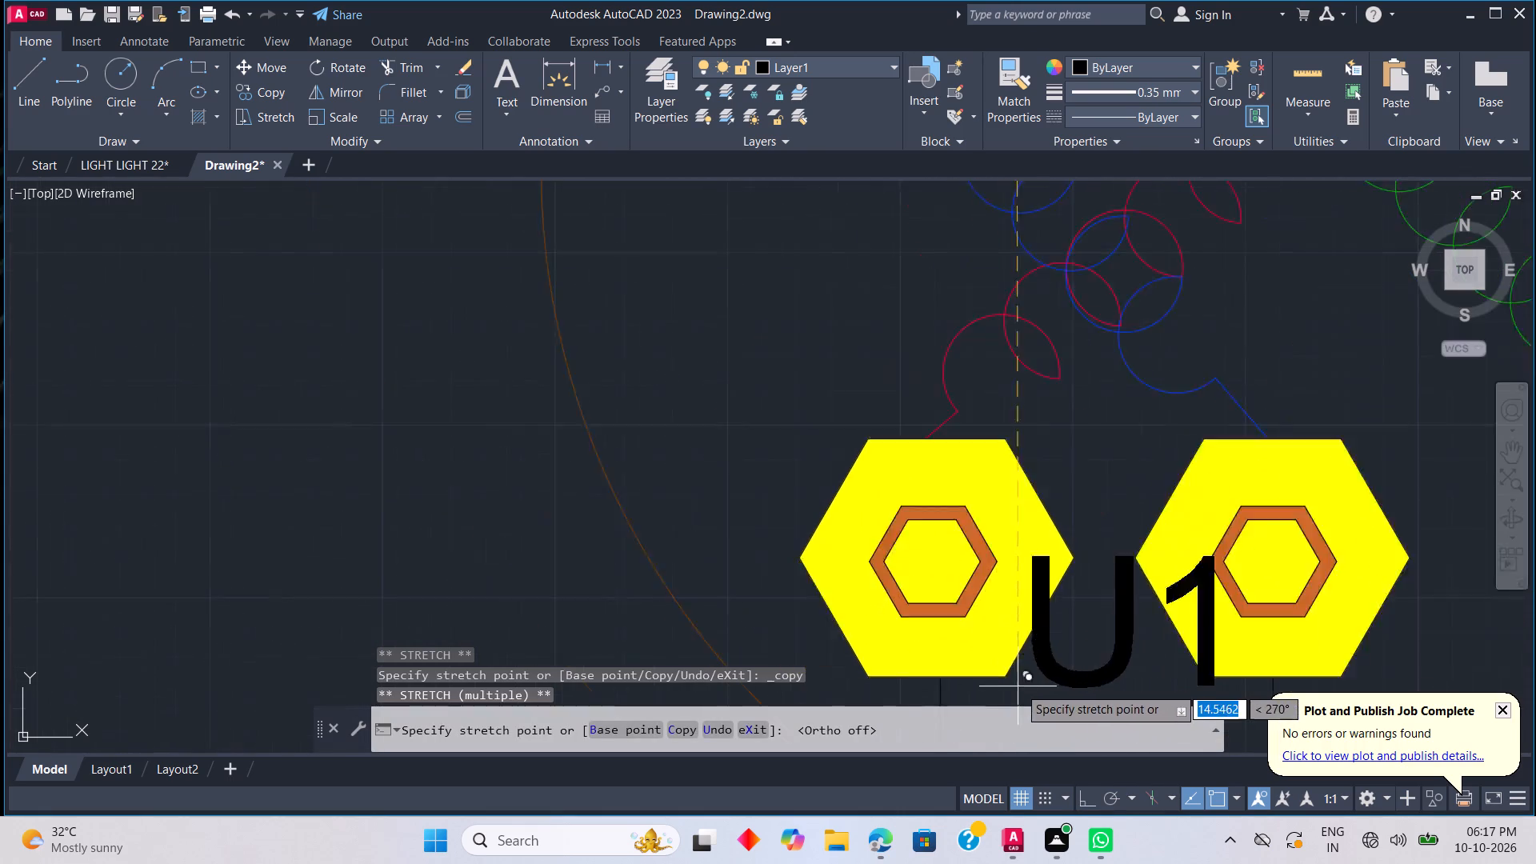
scroll(1018, 686, "down", 2)
middle_click_drag(1013, 671, 1028, 470)
scroll(1053, 564, "up", 2)
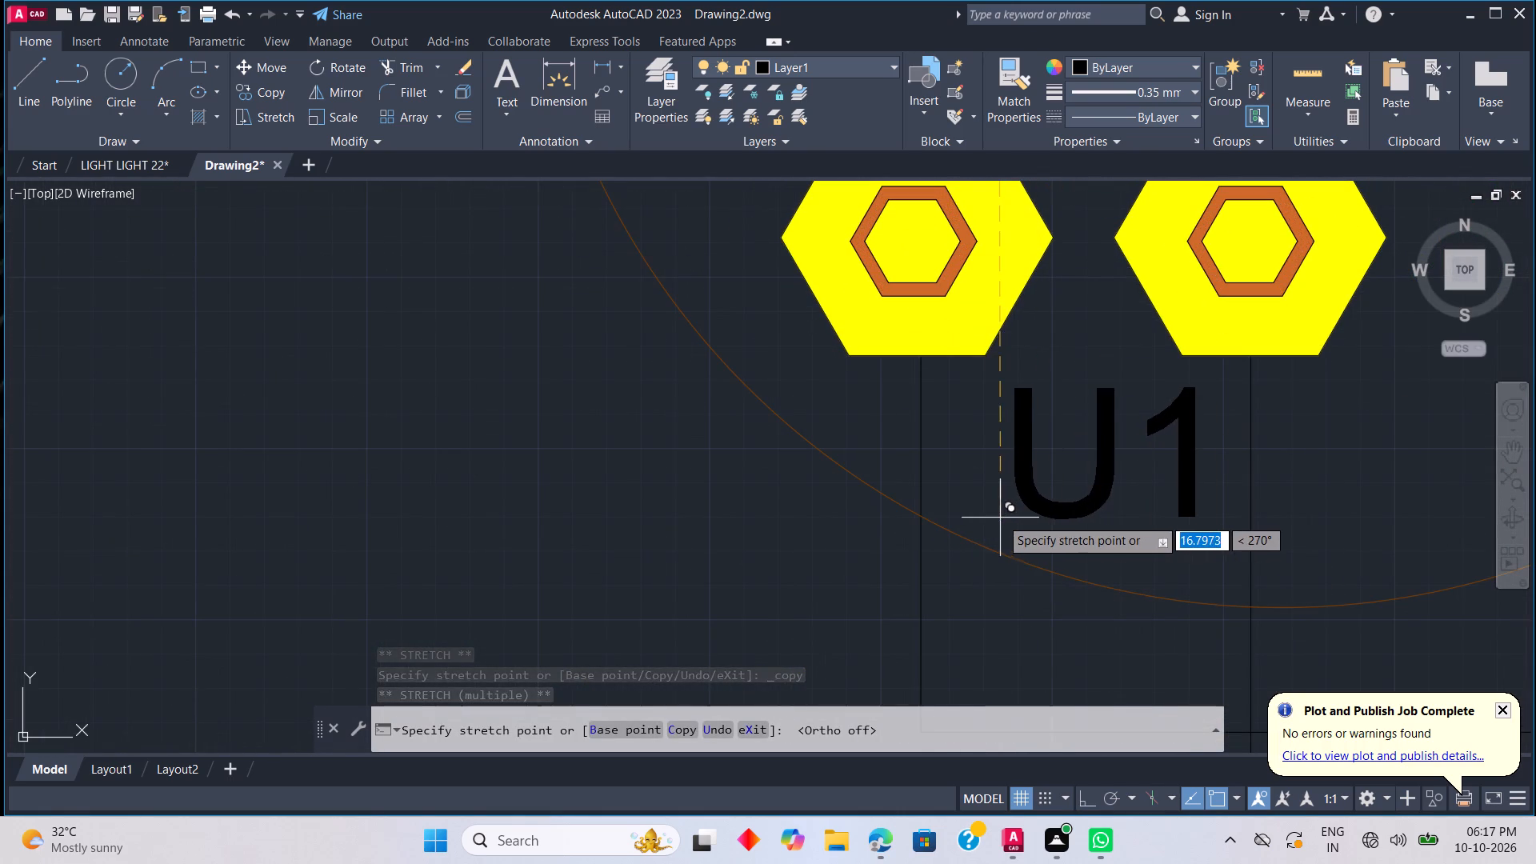
left_click(935, 519)
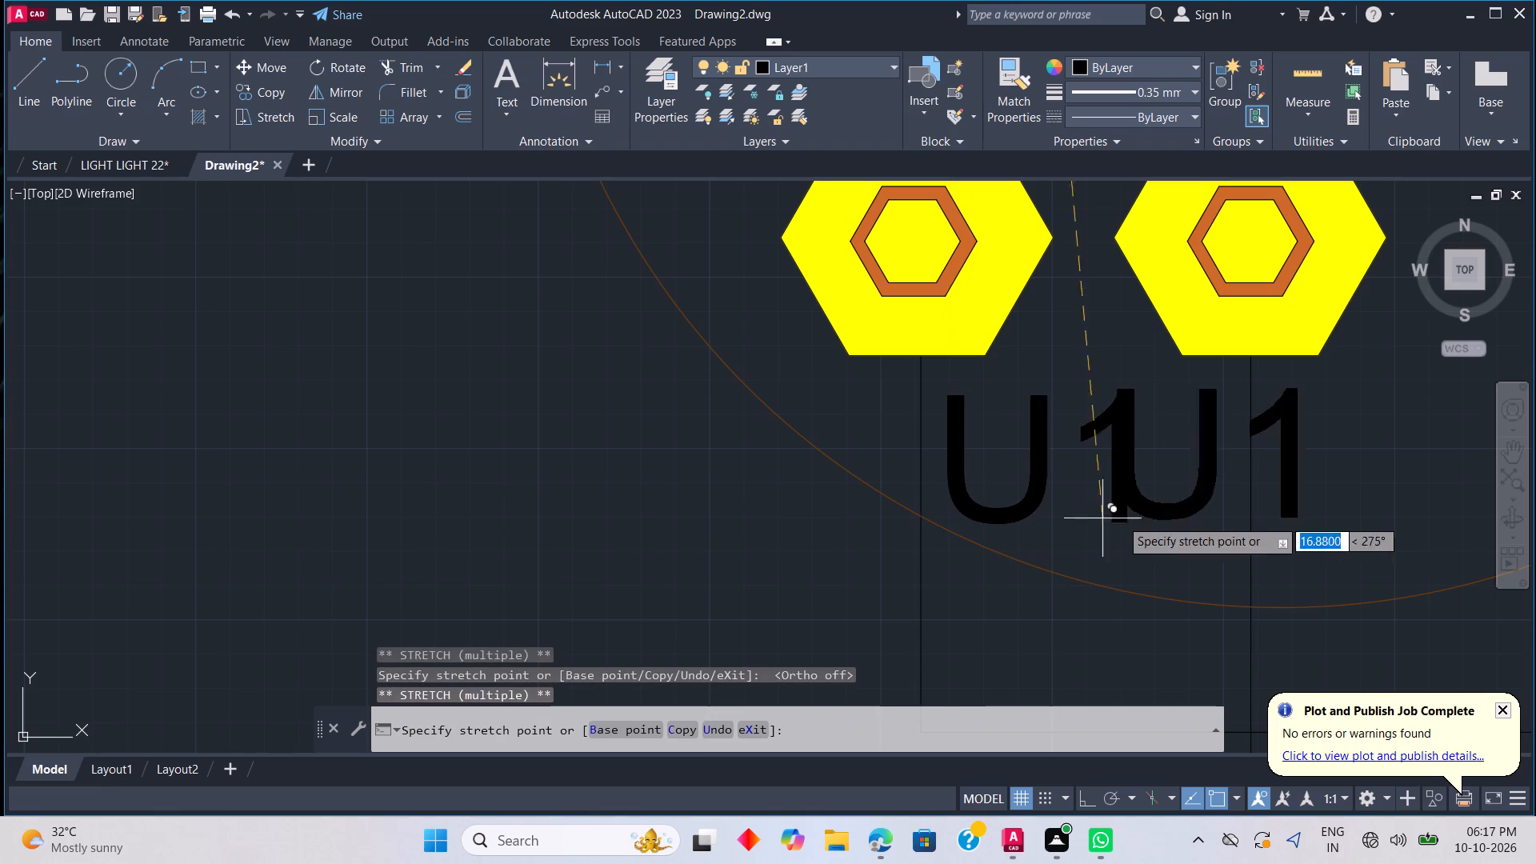
Place another copy of the U1 label below the second lower hexagonal terminal, beside its vertical line.
scroll(1279, 549, "down", 3)
scroll(1276, 549, "up", 4)
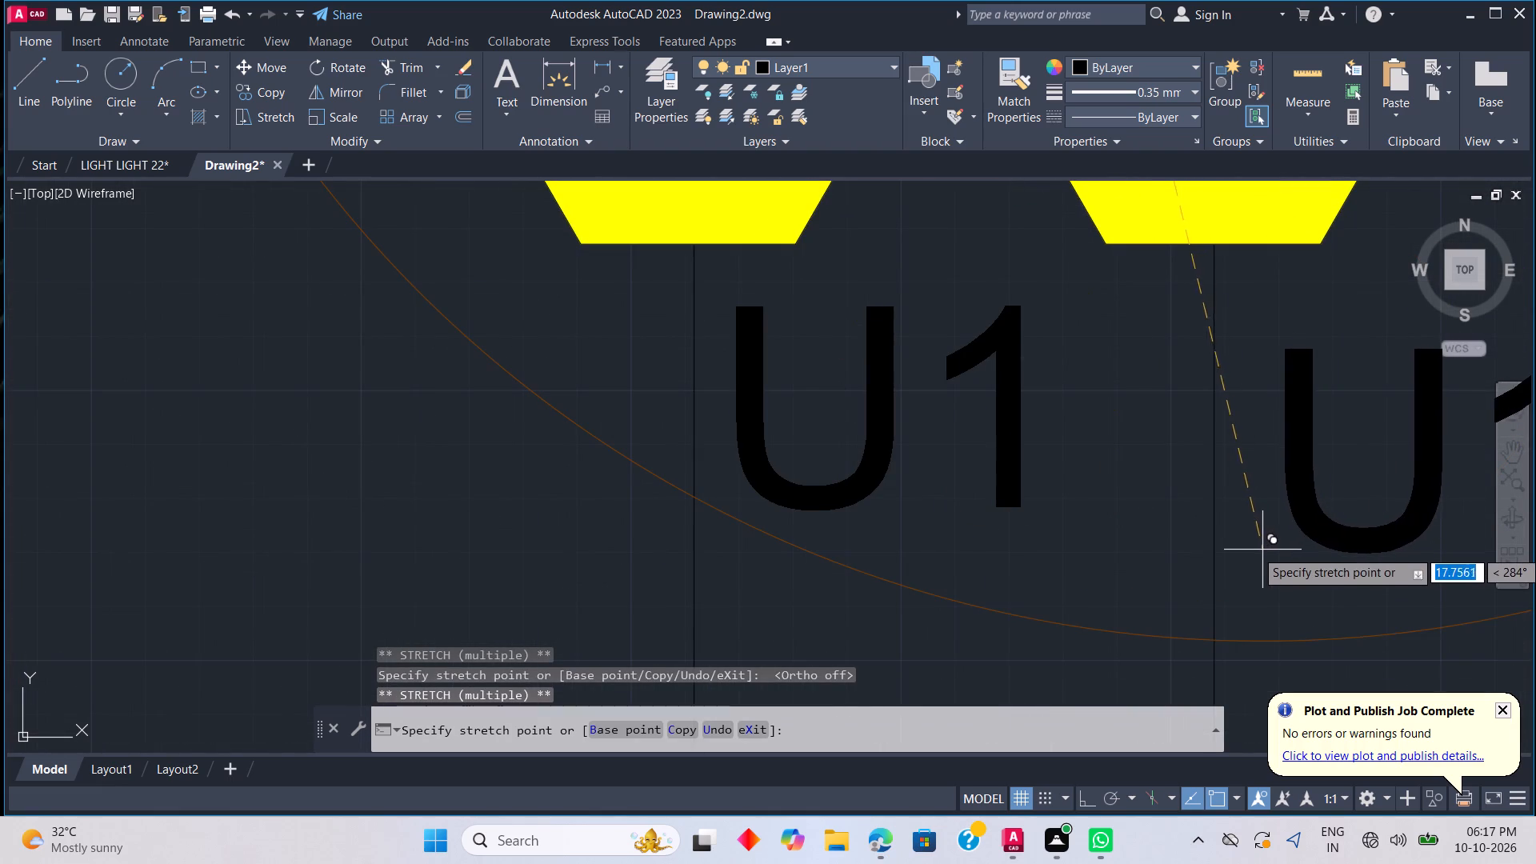
left_click(1246, 557)
Place a third copy of the U1 label just above the upper outer corner of the third lower terminal, and finish copying.
scroll(1249, 558, "down", 4)
scroll(1226, 553, "up", 2)
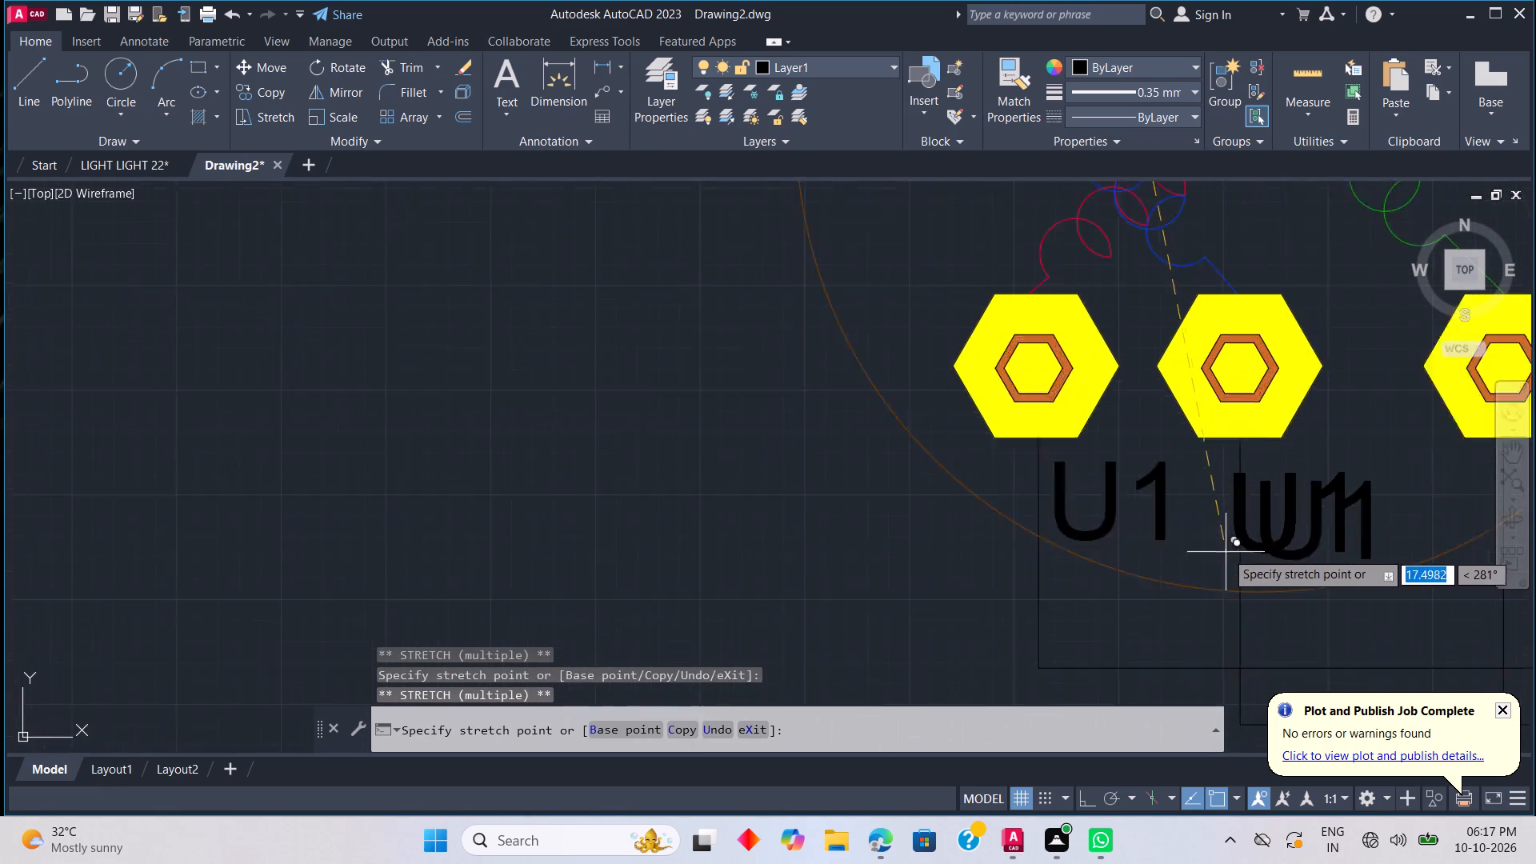
scroll(1226, 551, "up", 1)
scroll(1319, 538, "down", 3)
middle_click_drag(1050, 526, 984, 514)
middle_click(984, 514)
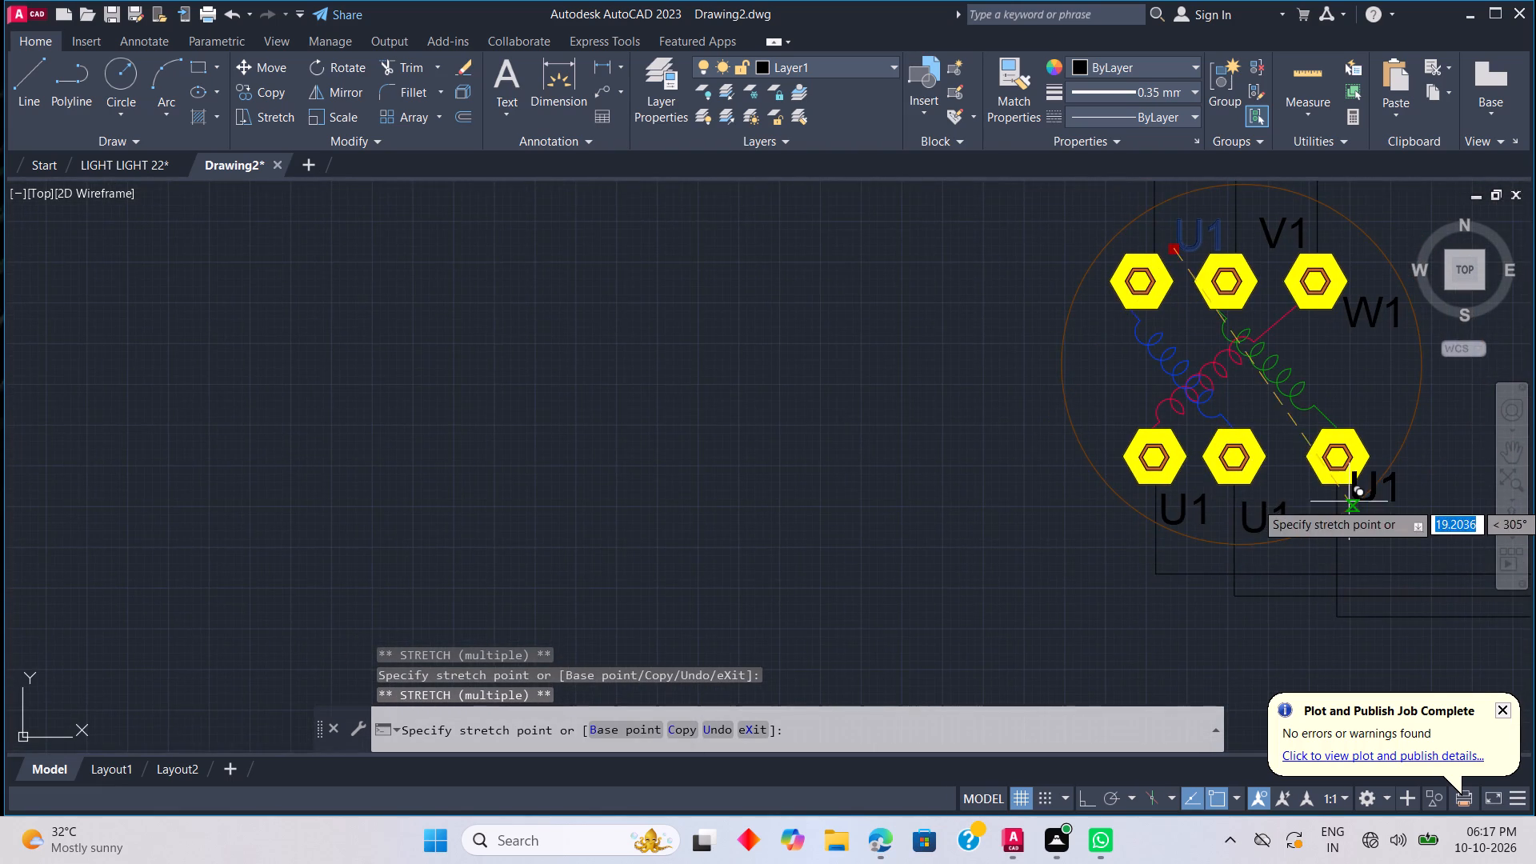
middle_click_drag(1339, 502, 1197, 525)
scroll(1210, 456, "up", 2)
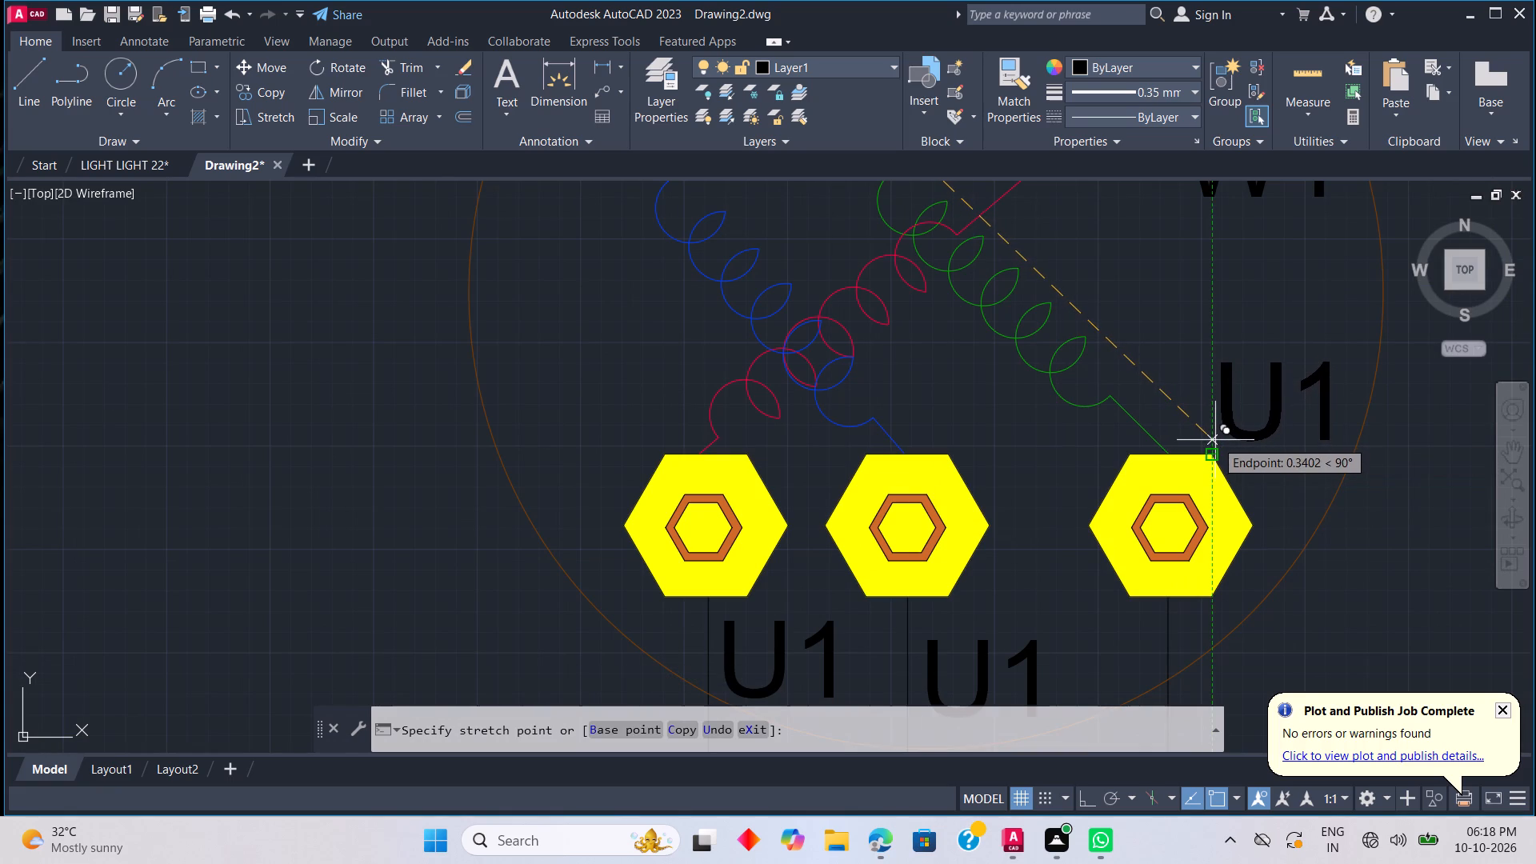
left_click(1215, 440)
key("Escape")
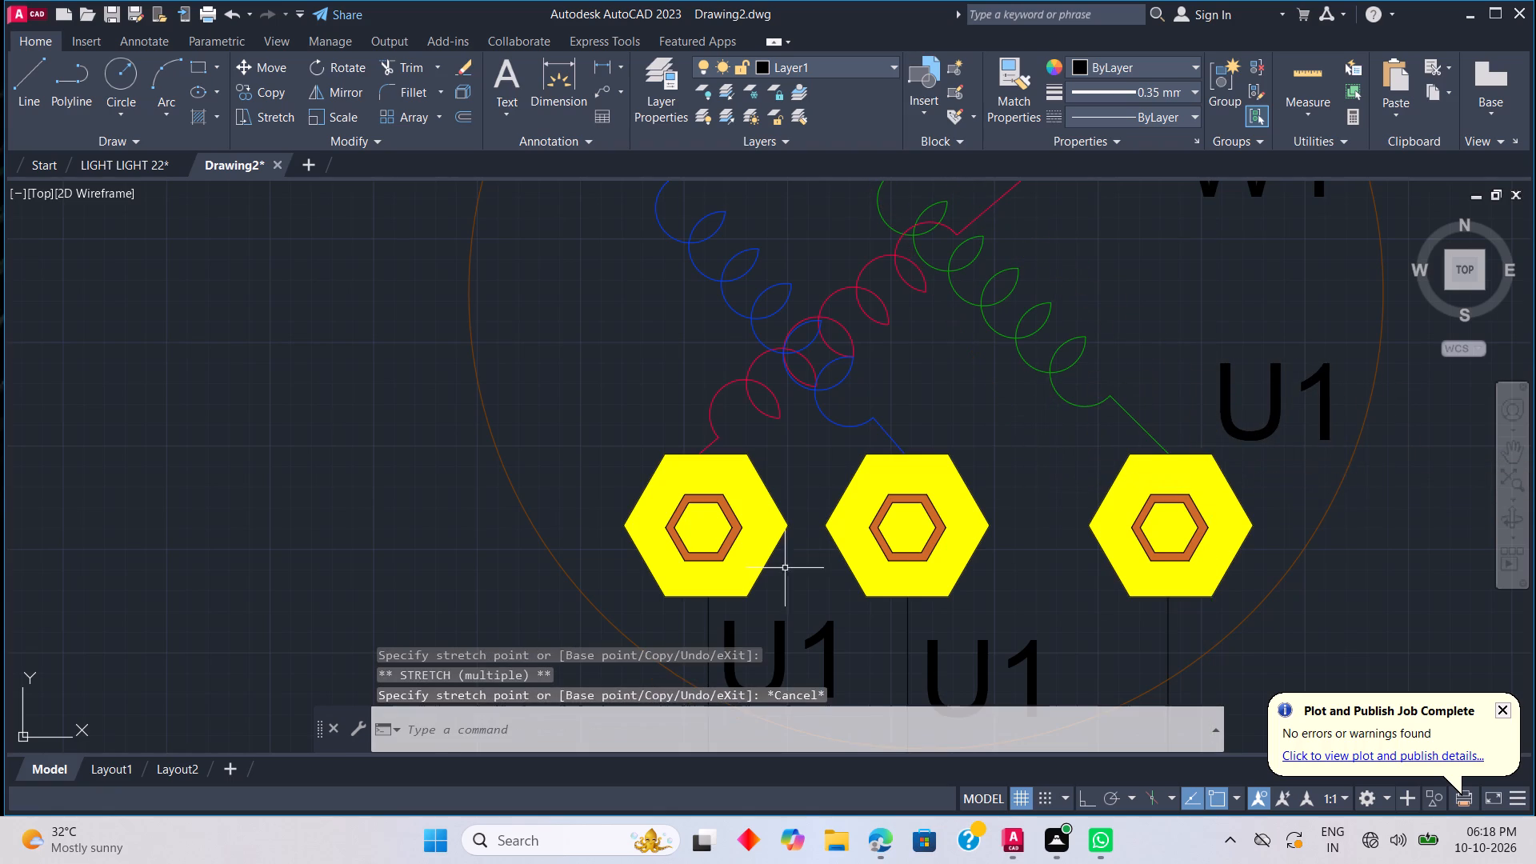
Change the copied label below the first lower hexagonal terminal to W2.
scroll(846, 591, "down", 3)
scroll(874, 659, "up", 3)
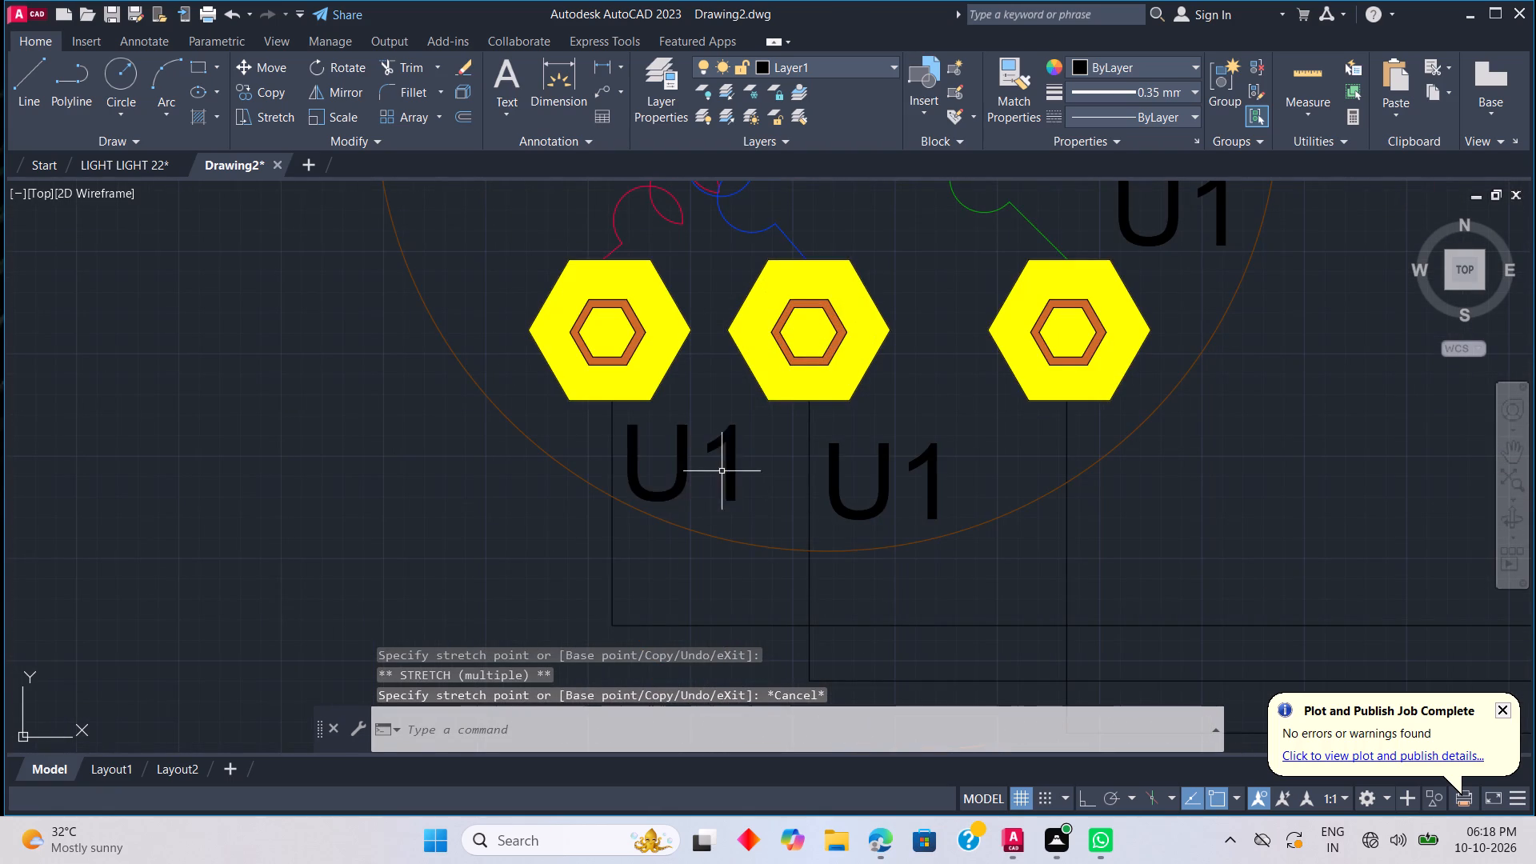
double_click(728, 457)
double_click(726, 451)
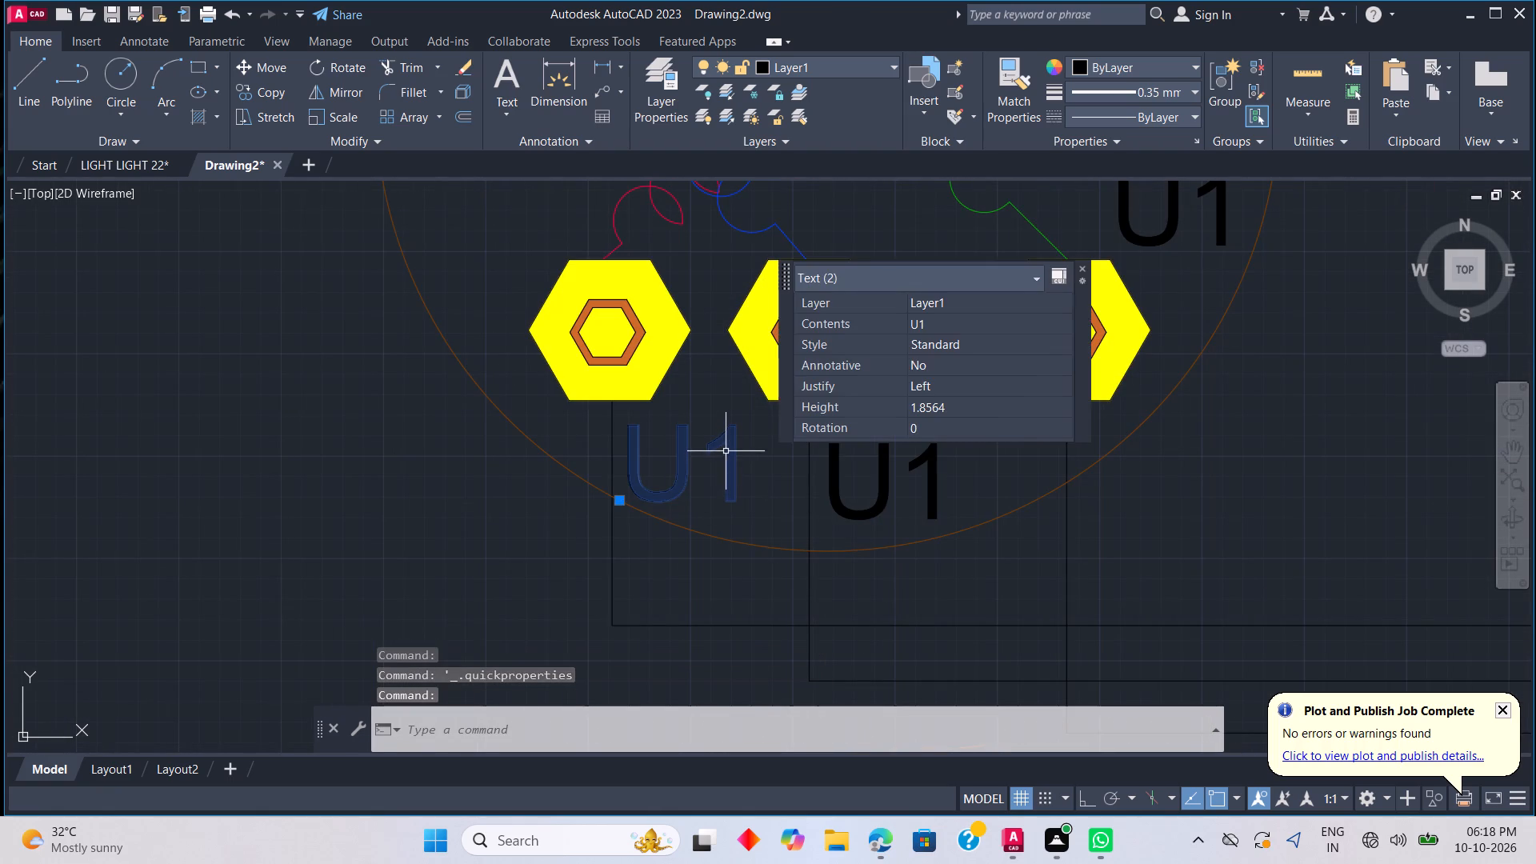
key("Escape")
triple_click(679, 462)
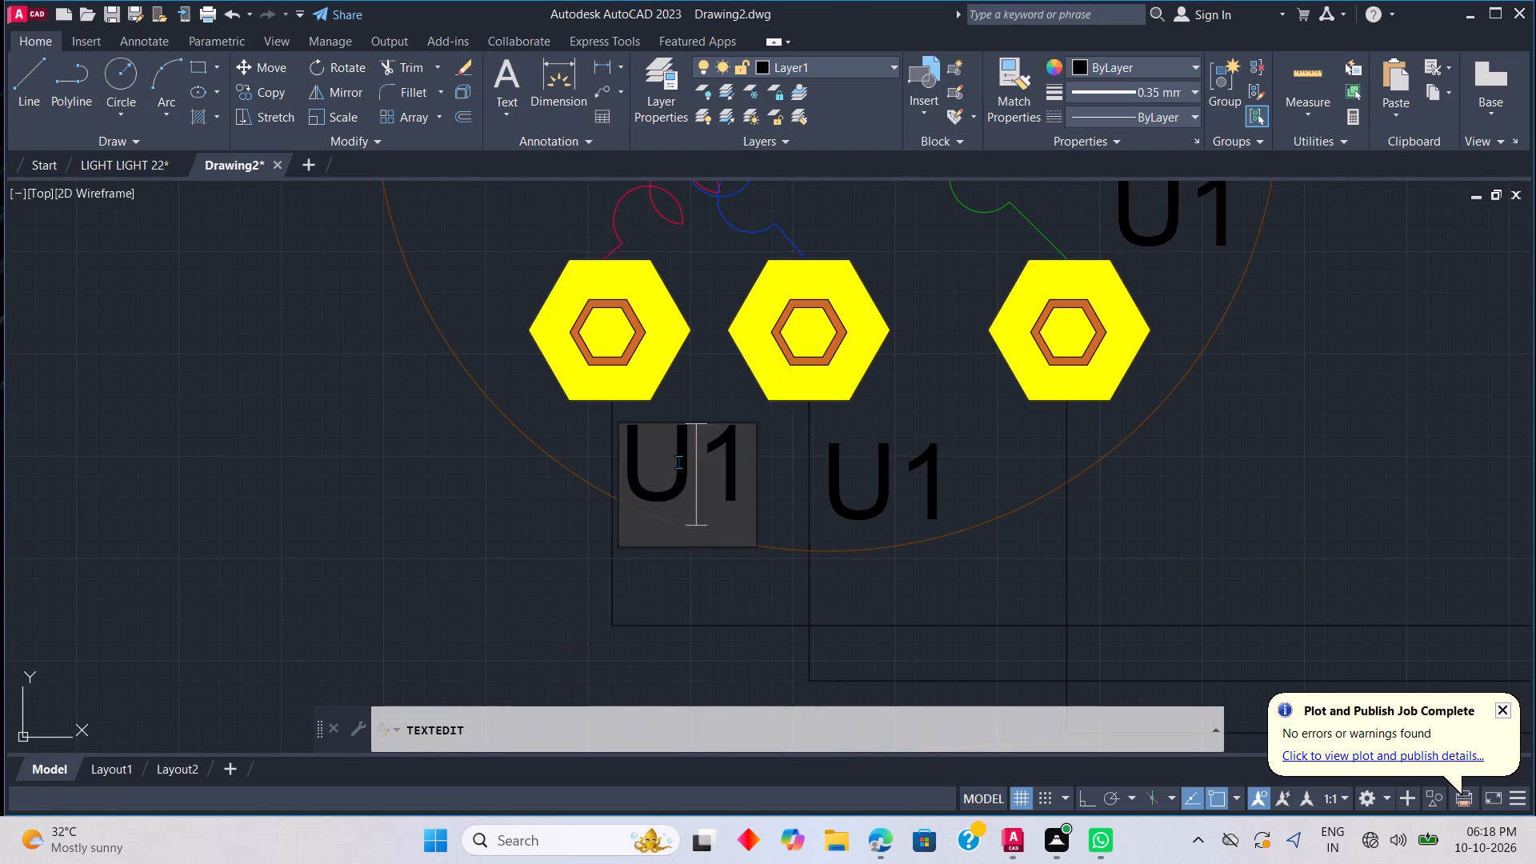
left_click(783, 470)
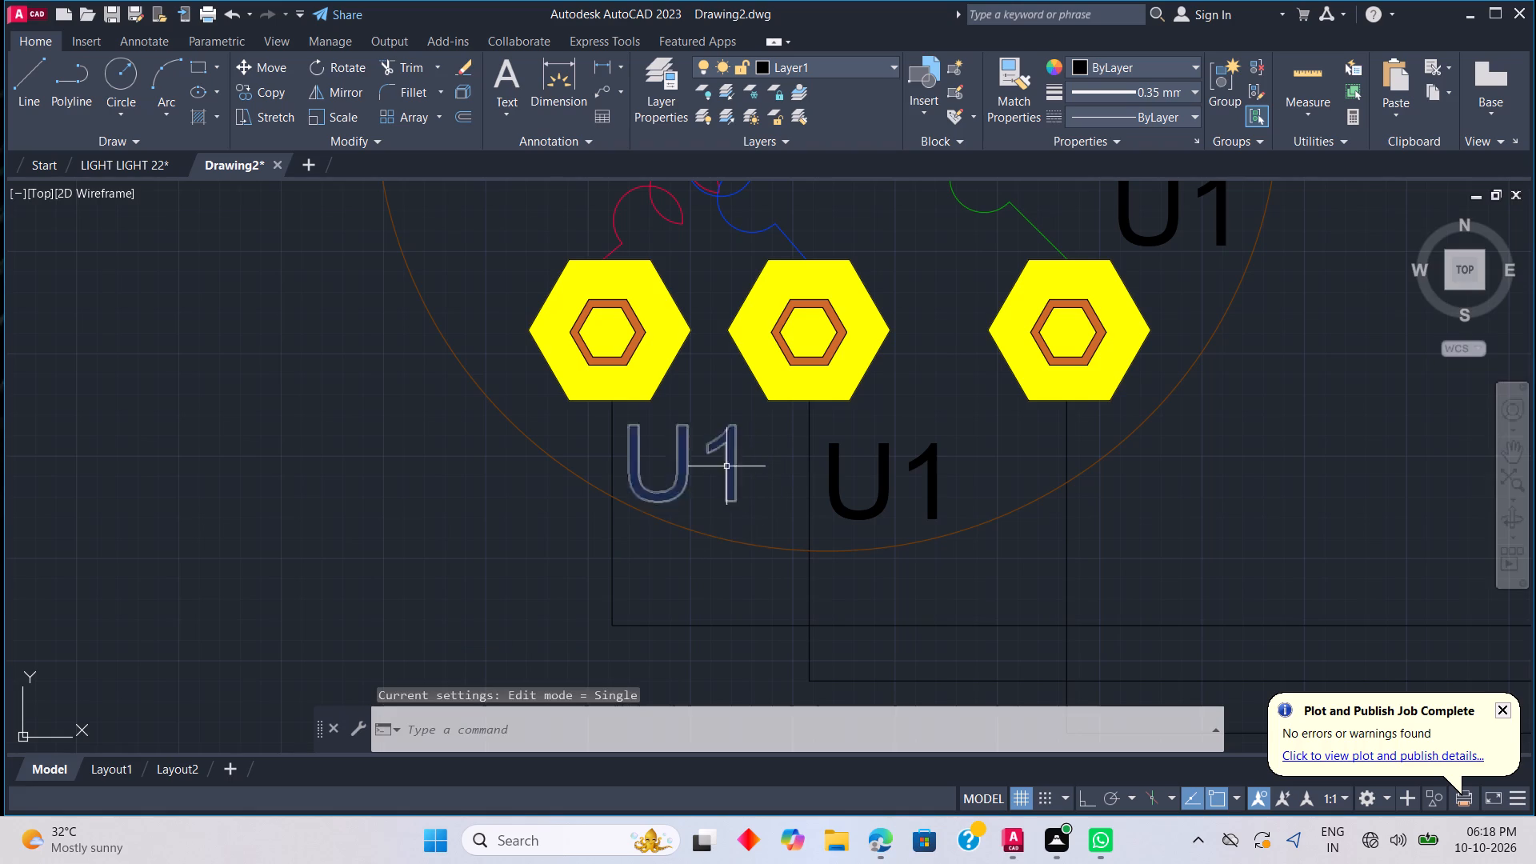
double_click(722, 466)
double_click(730, 462)
key("Escape")
triple_click(686, 465)
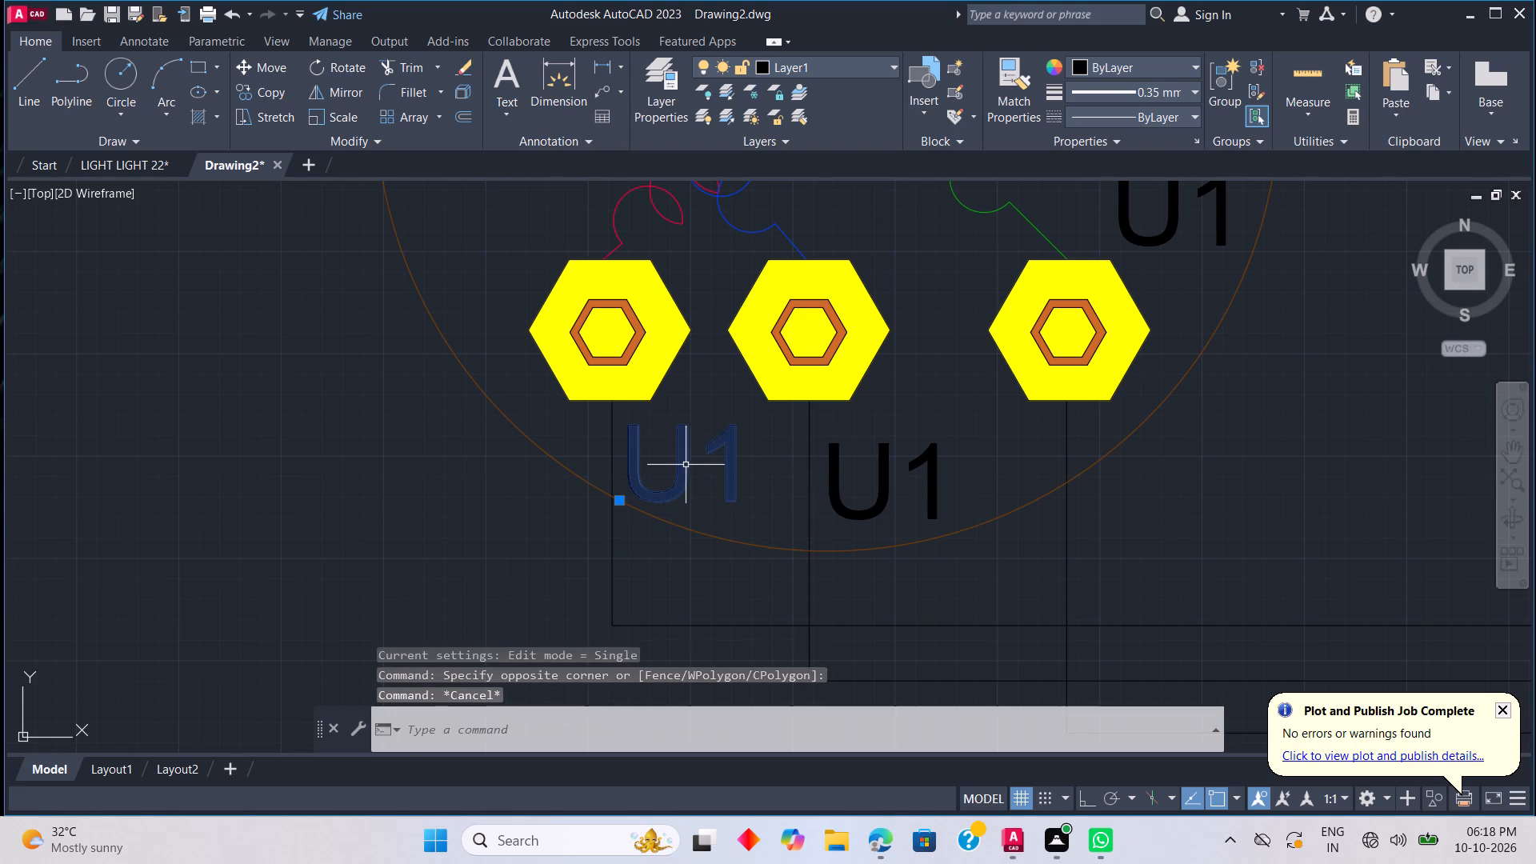
left_click(738, 462)
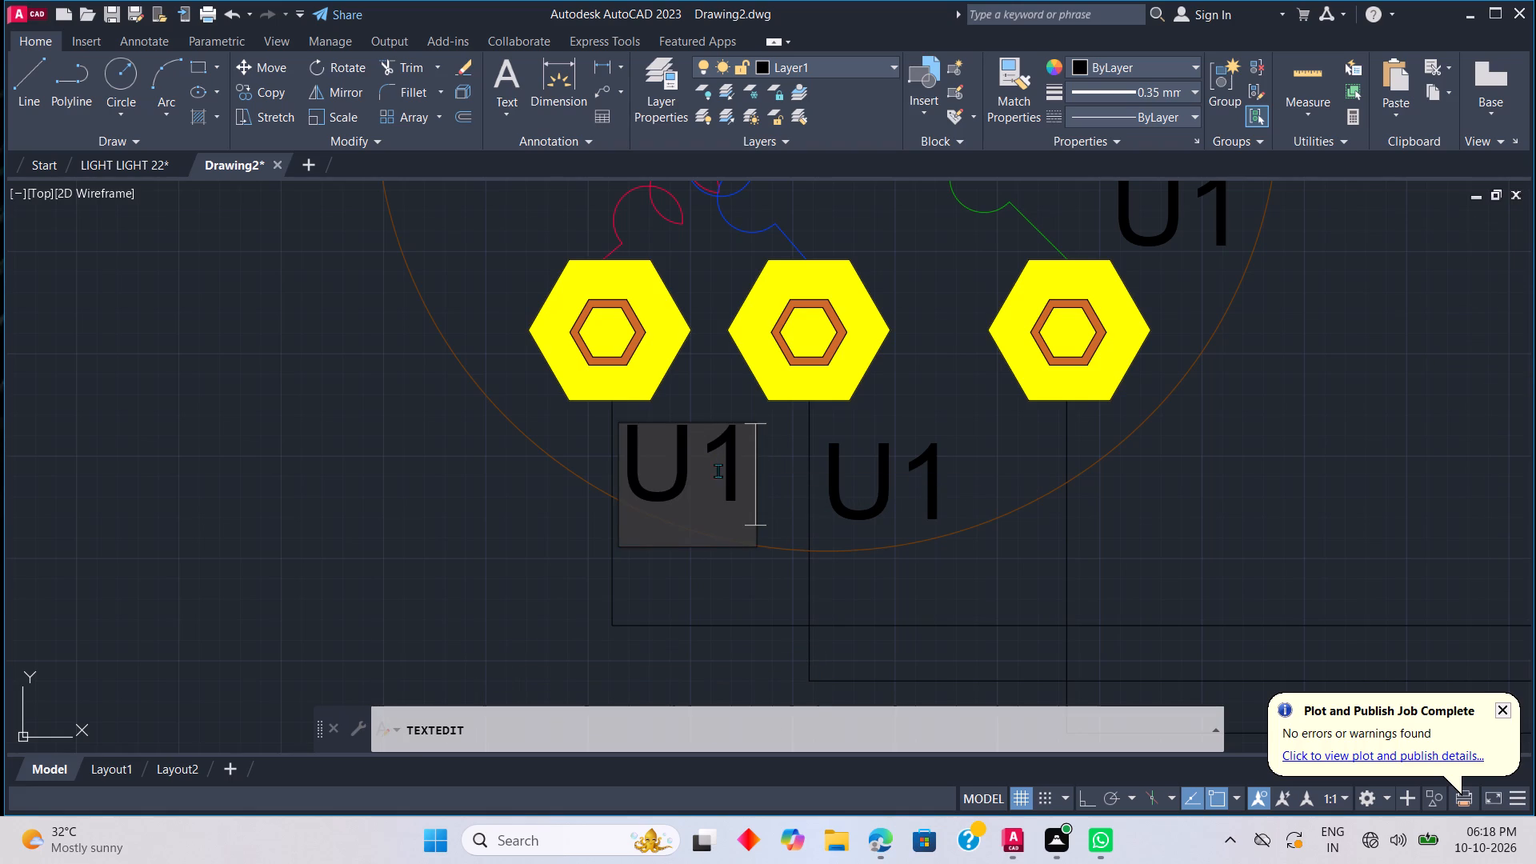
key("BackSpace")
key("BackSpace")
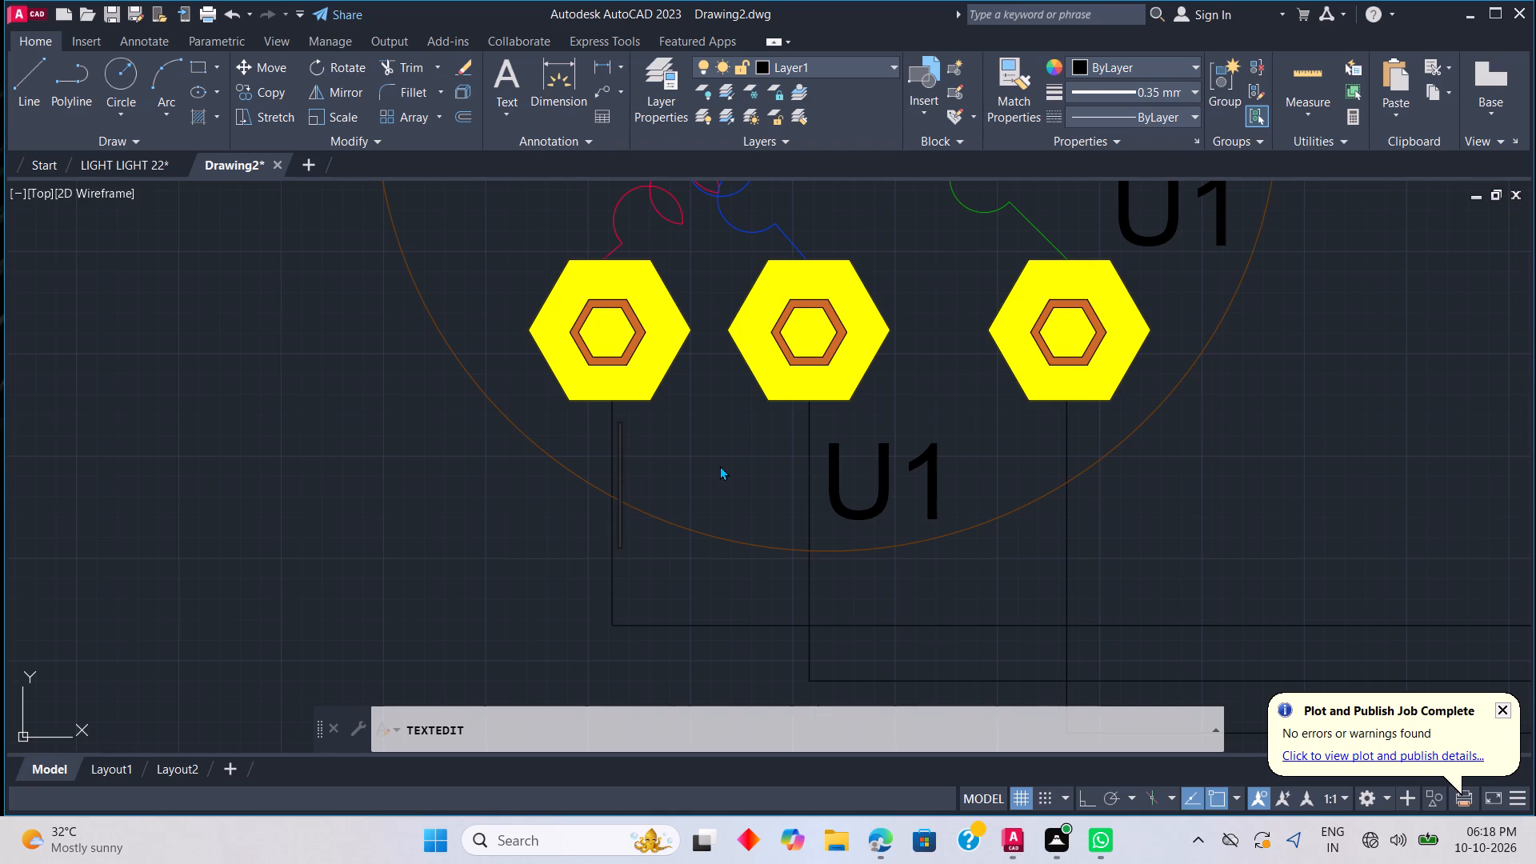
type("W2")
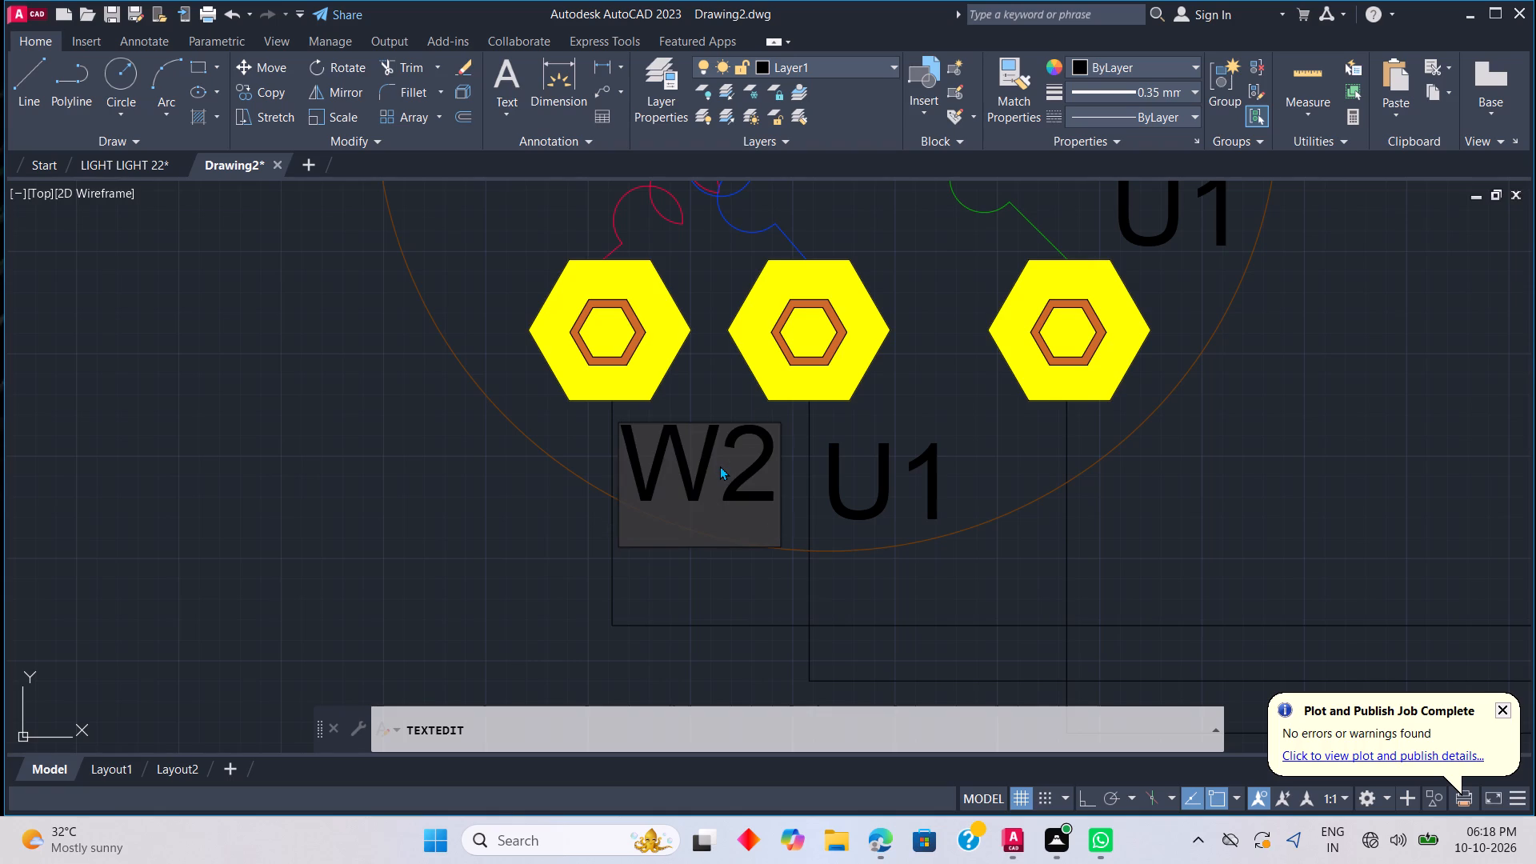
left_click(879, 488)
Change the copied label below the second lower hexagonal terminal to U2.
triple_click(886, 490)
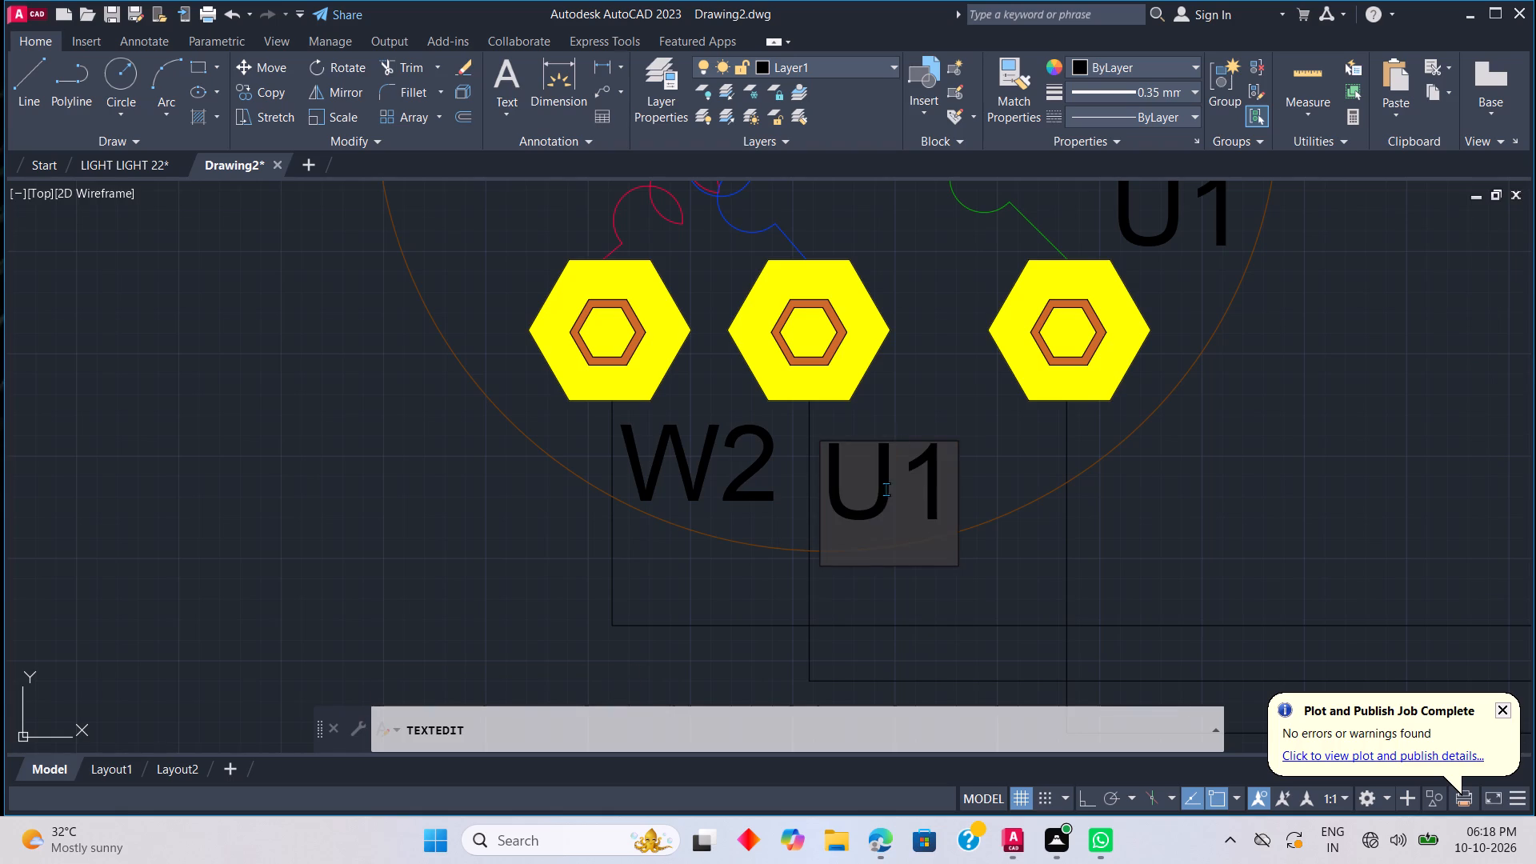
left_click(942, 479)
key("BackSpace")
key("BackSpace")
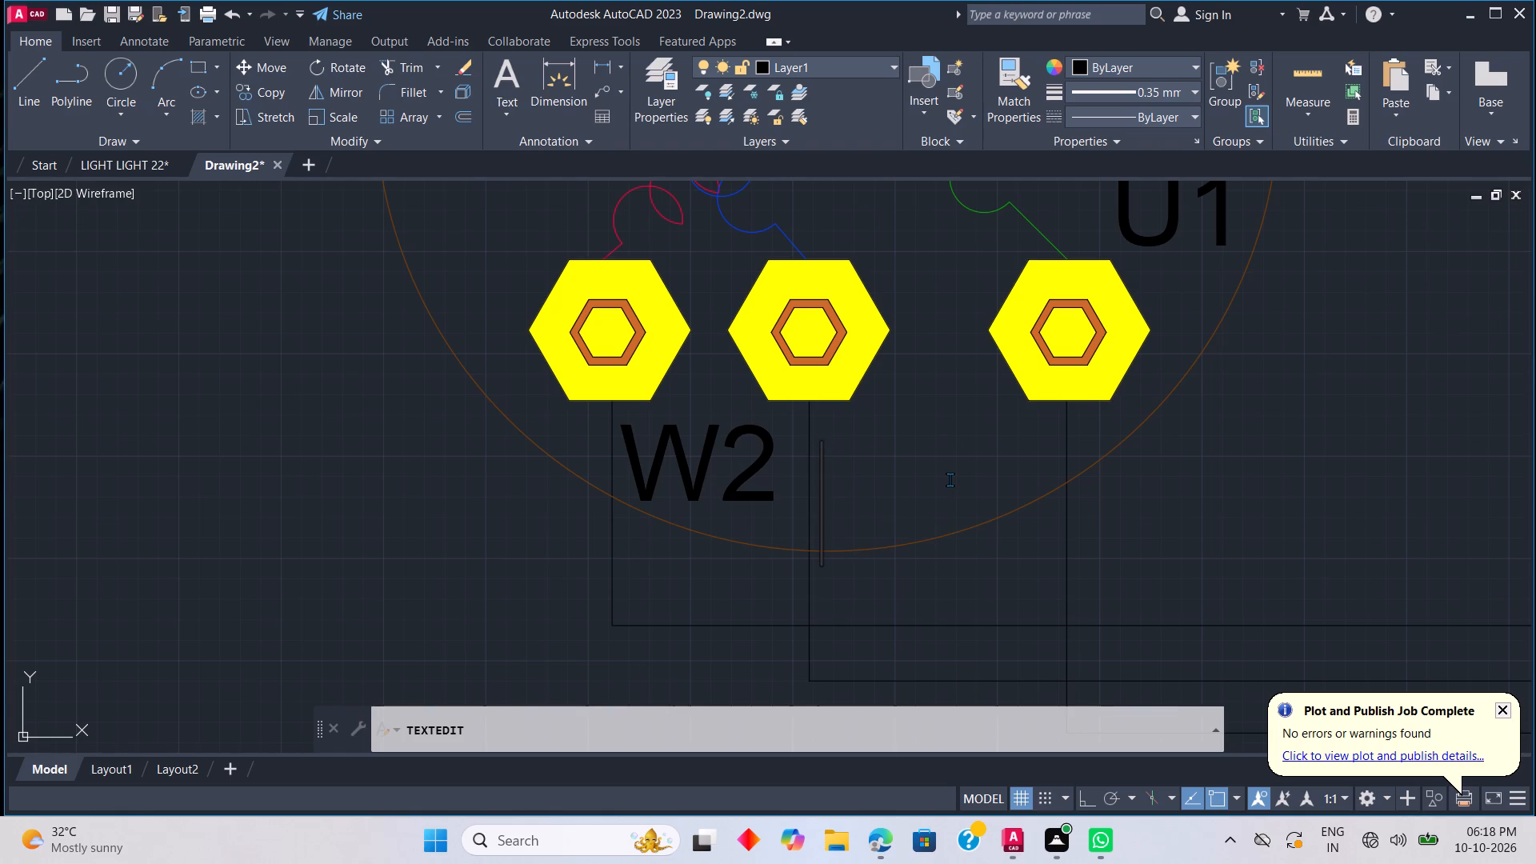
type("HU2")
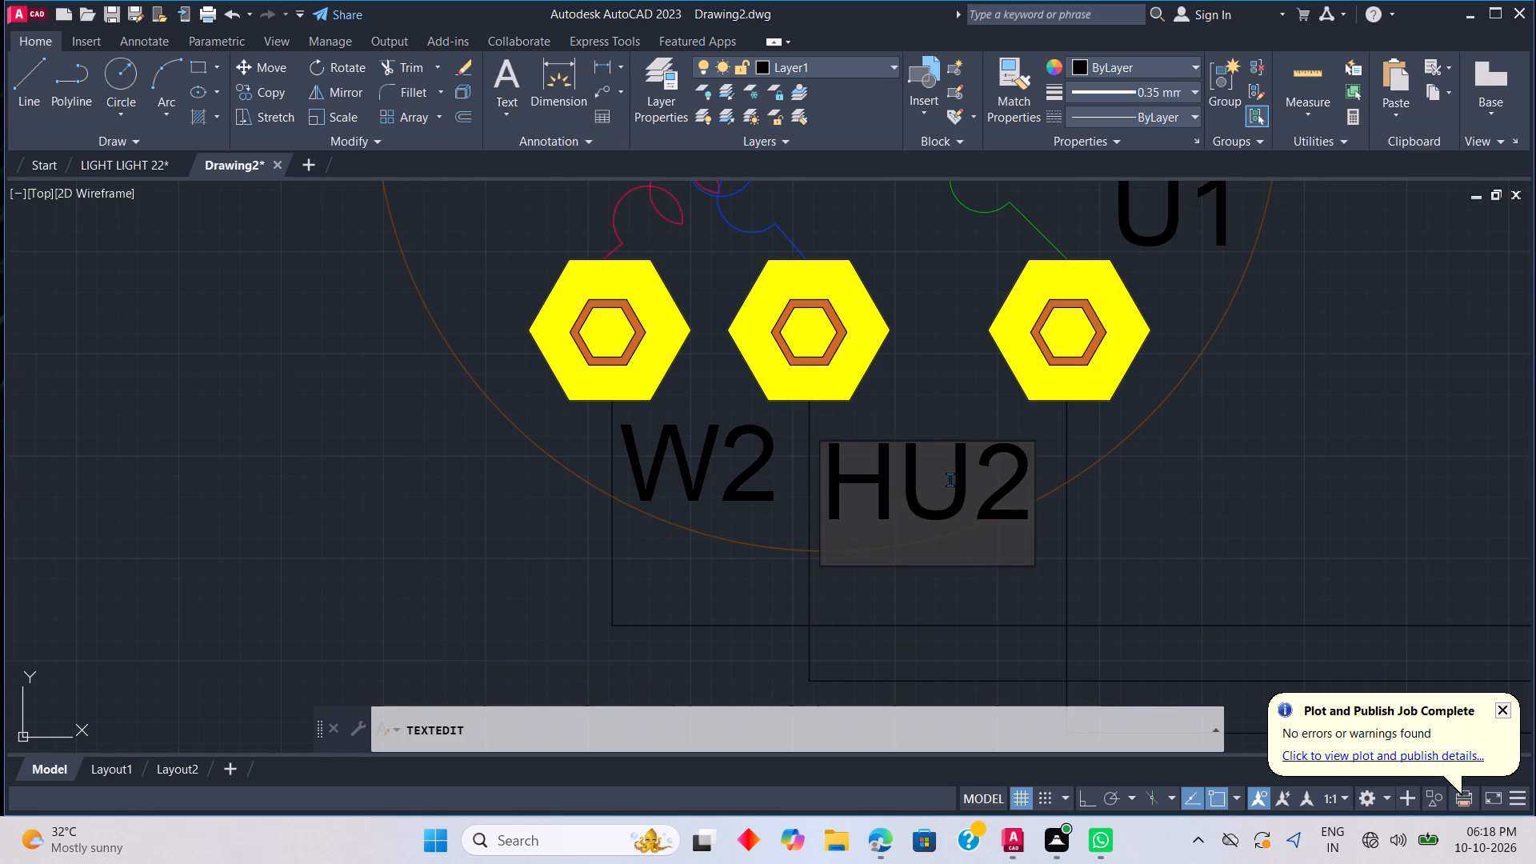
key("BackSpace")
key("BackSpace")
key("BackSpace")
type("U3")
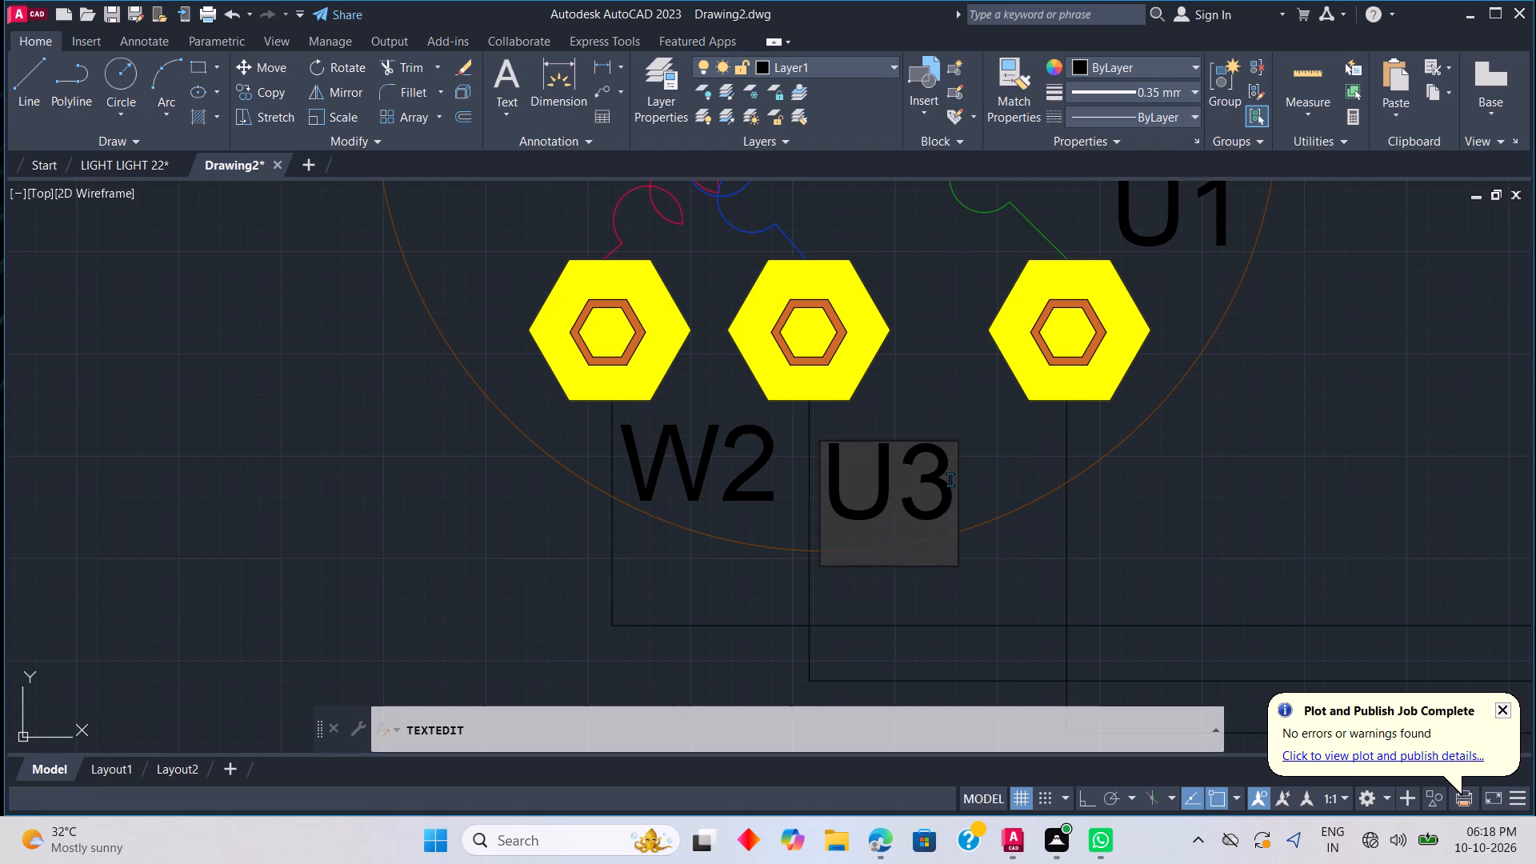
key("BackSpace")
key("2")
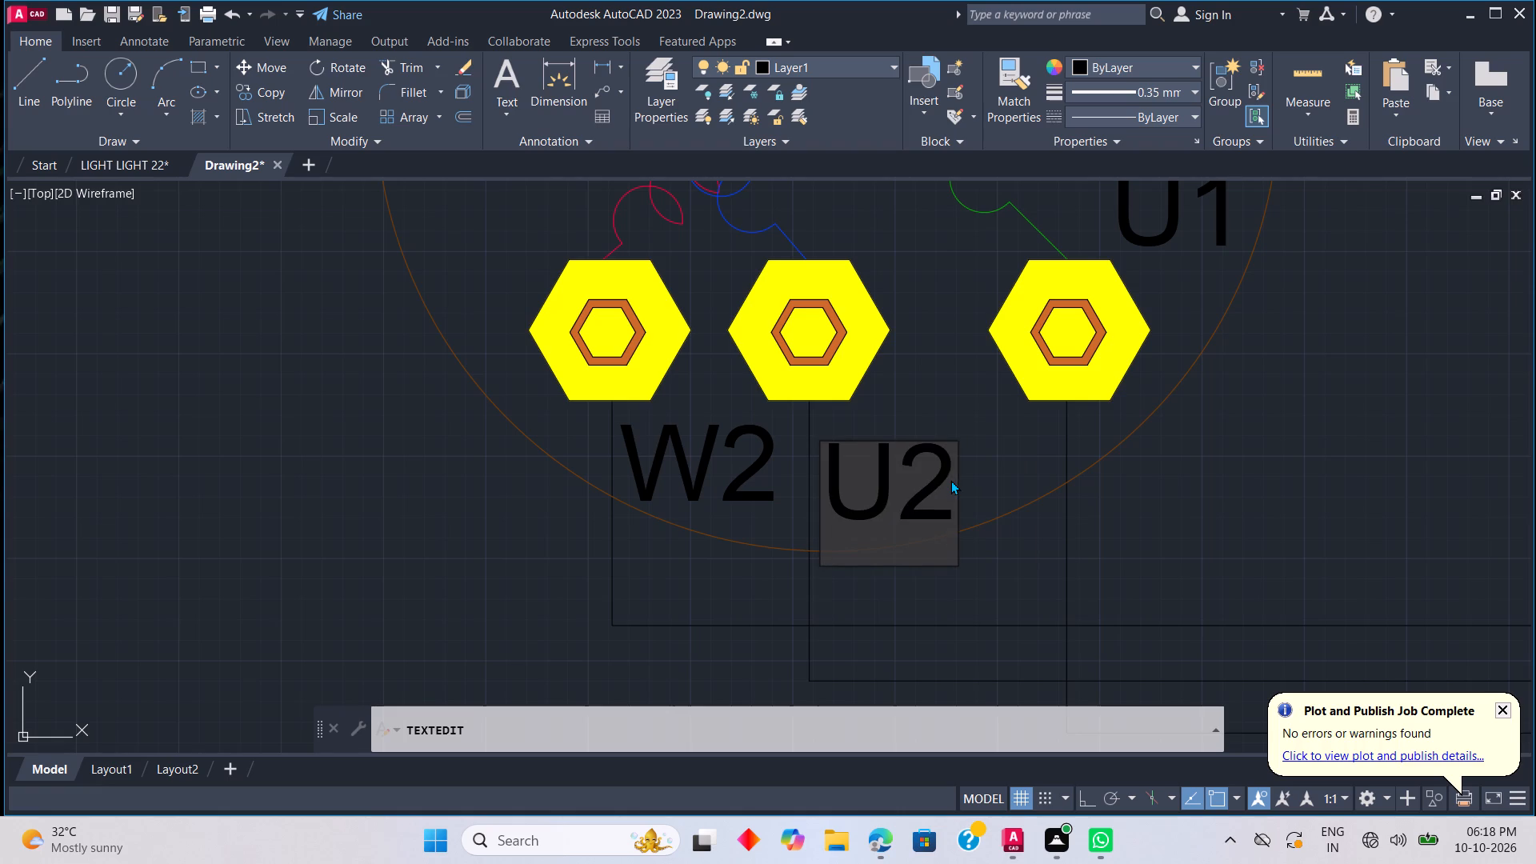
scroll(1182, 250, "down", 2)
scroll(1177, 250, "up", 1)
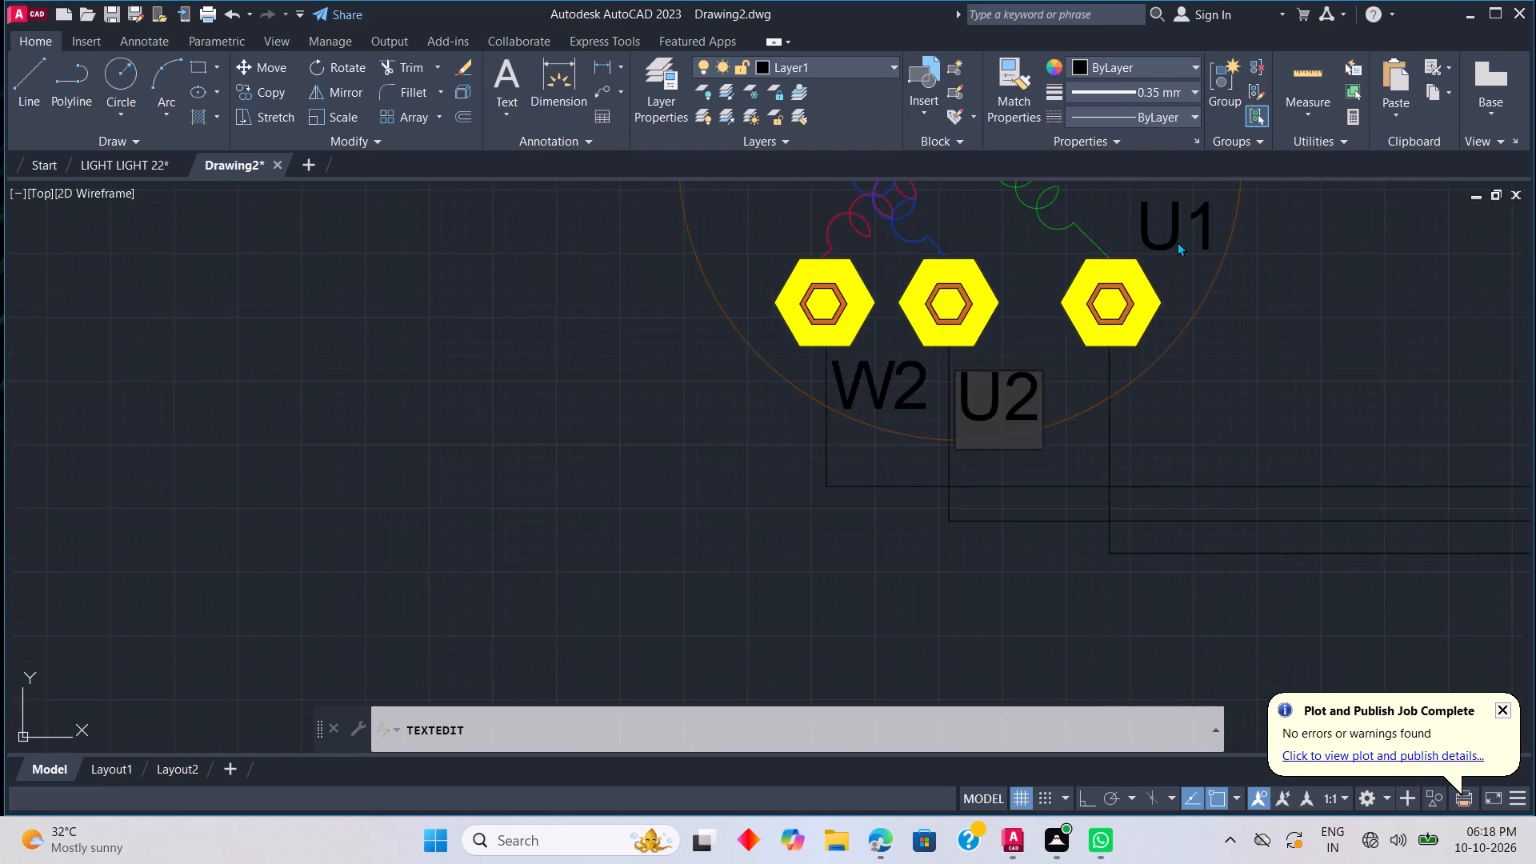
scroll(1177, 242, "up", 1)
double_click(1172, 226)
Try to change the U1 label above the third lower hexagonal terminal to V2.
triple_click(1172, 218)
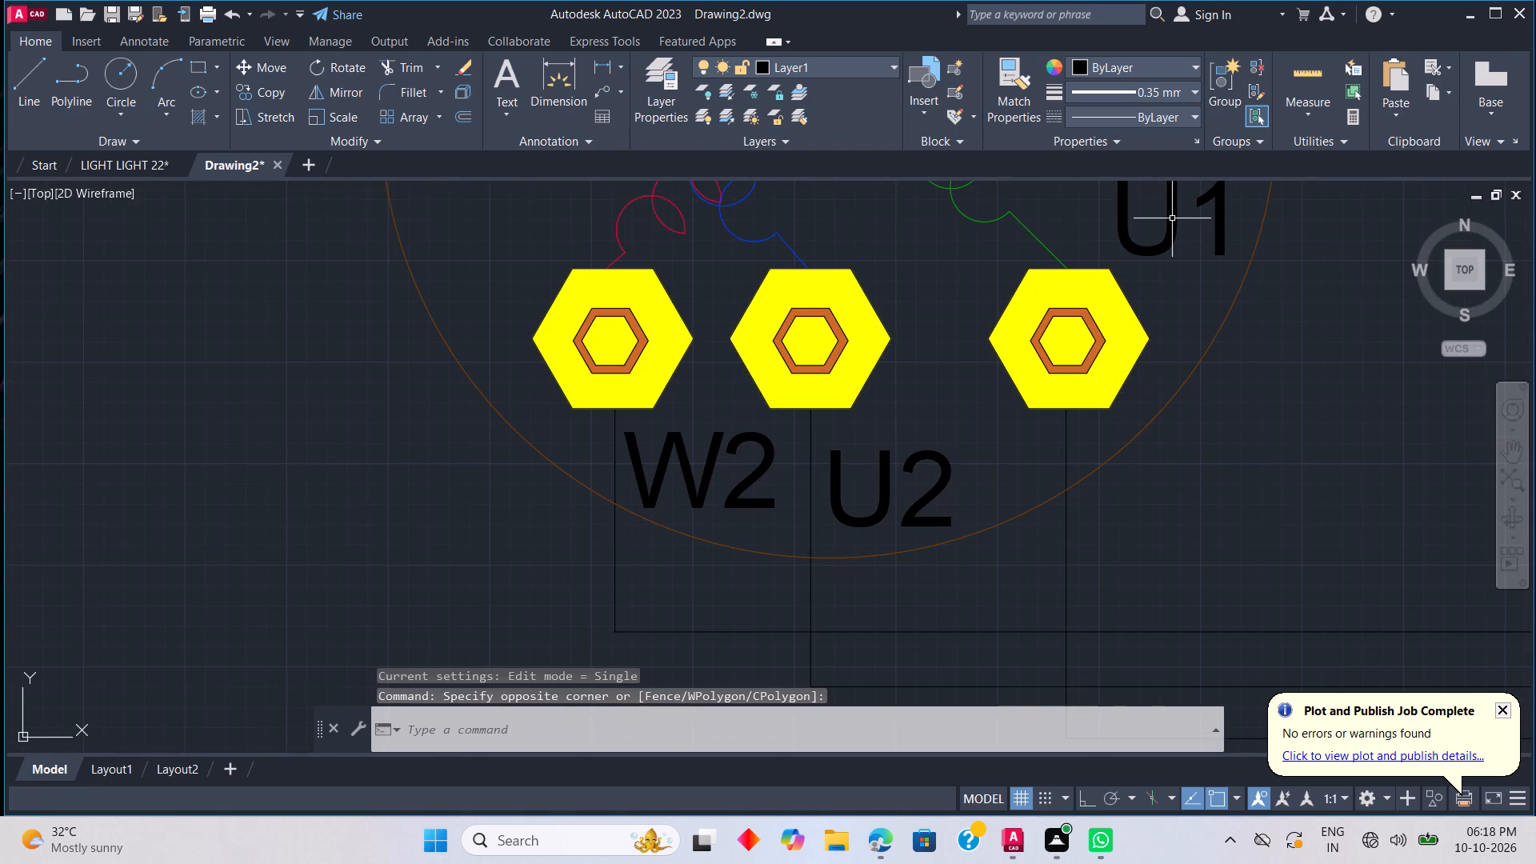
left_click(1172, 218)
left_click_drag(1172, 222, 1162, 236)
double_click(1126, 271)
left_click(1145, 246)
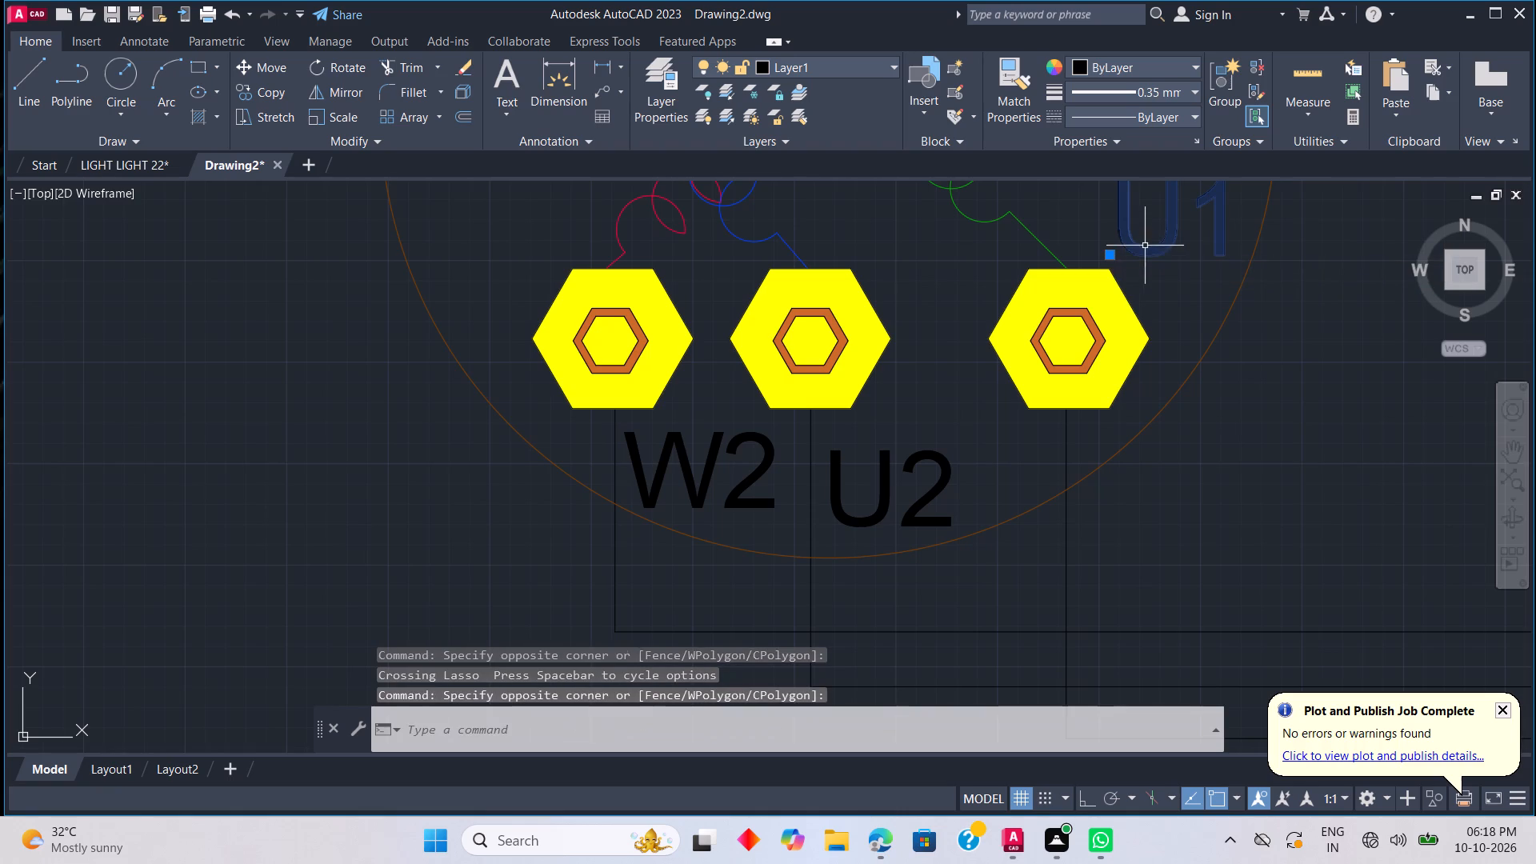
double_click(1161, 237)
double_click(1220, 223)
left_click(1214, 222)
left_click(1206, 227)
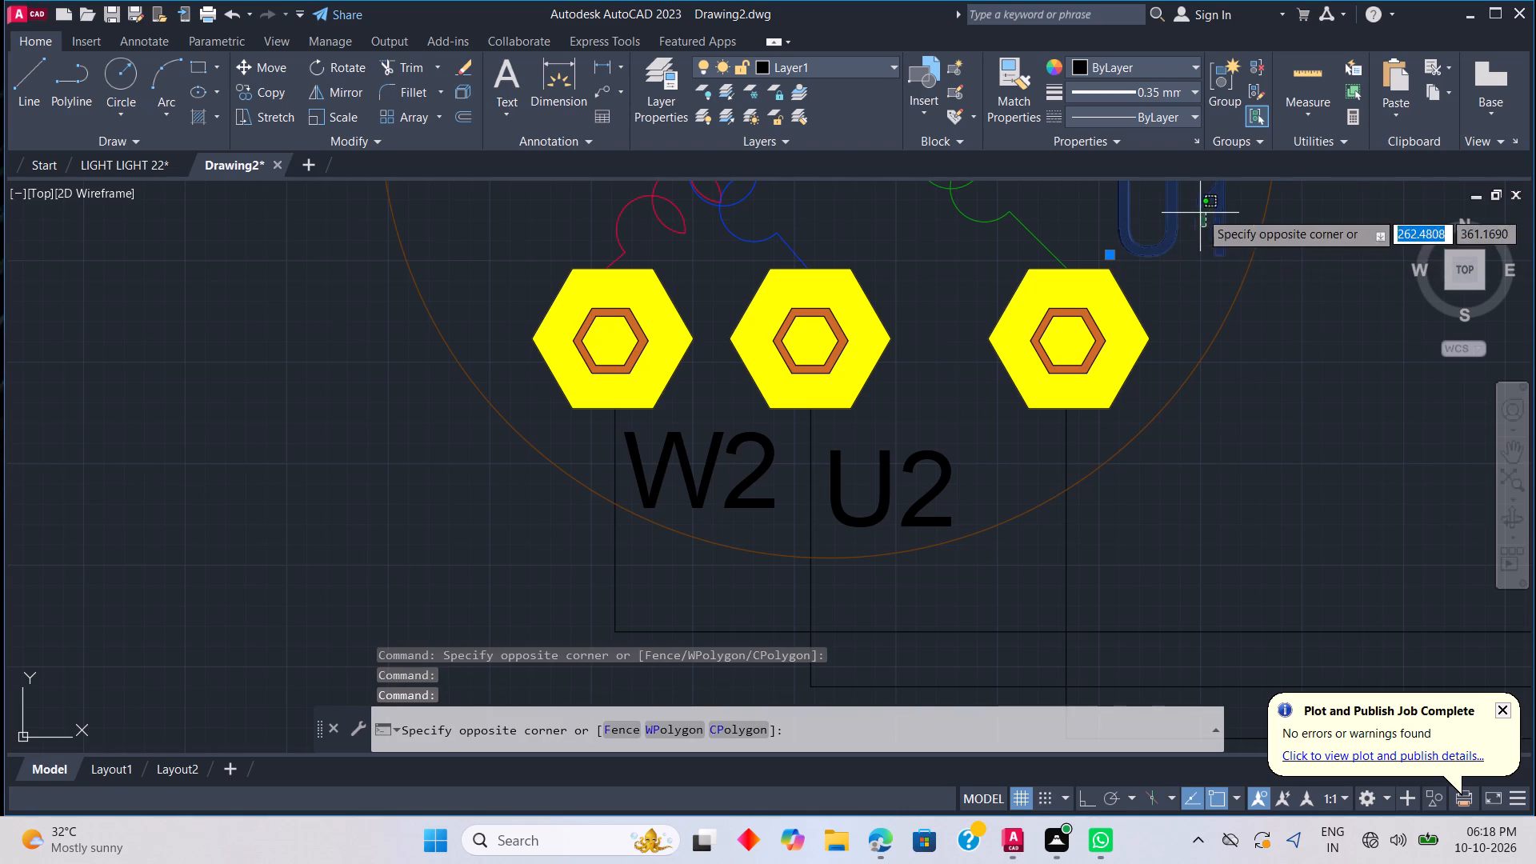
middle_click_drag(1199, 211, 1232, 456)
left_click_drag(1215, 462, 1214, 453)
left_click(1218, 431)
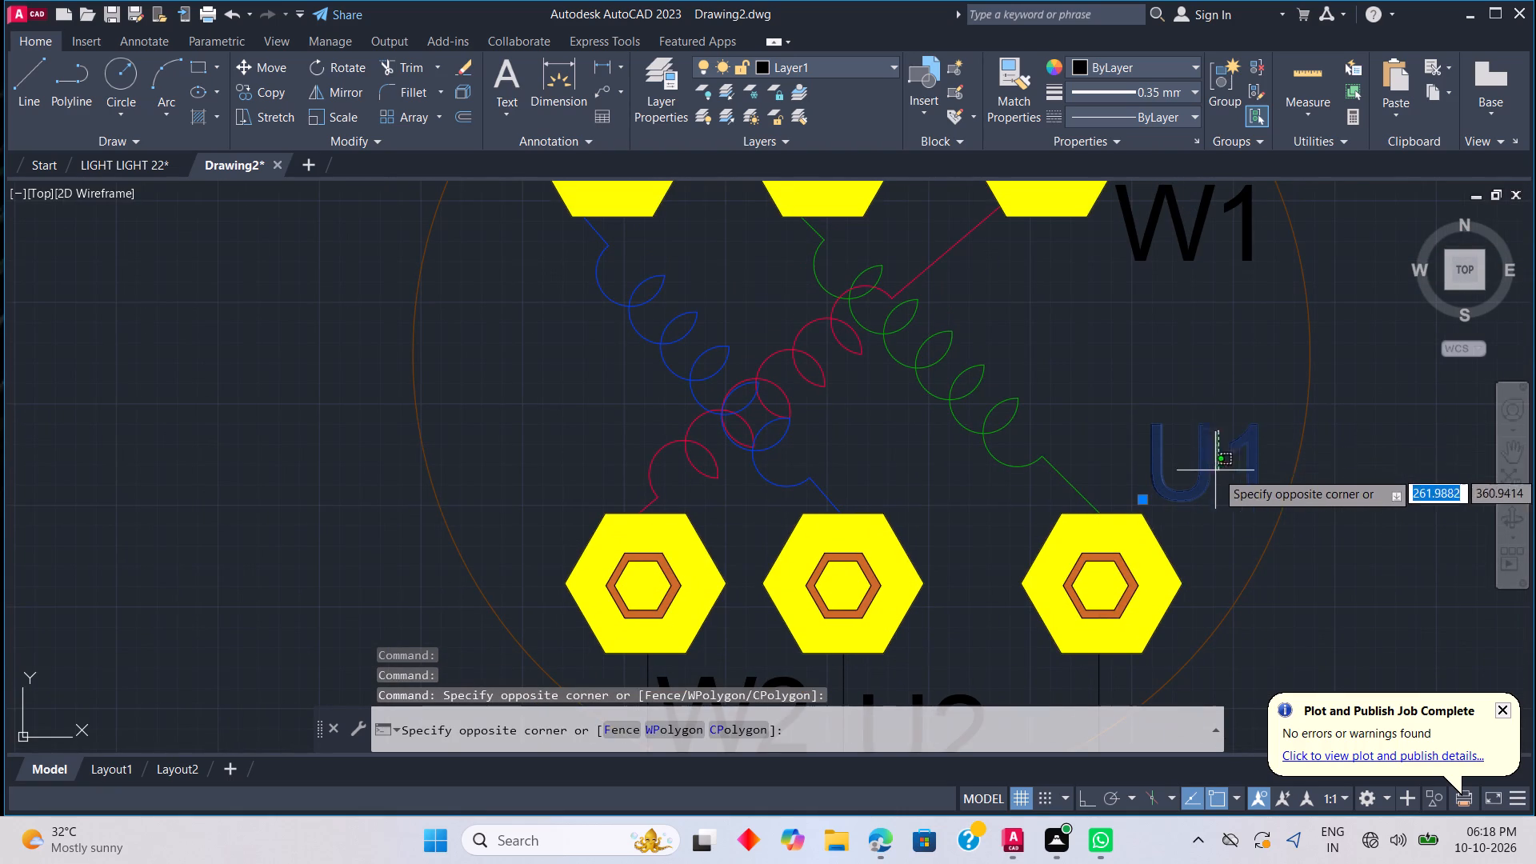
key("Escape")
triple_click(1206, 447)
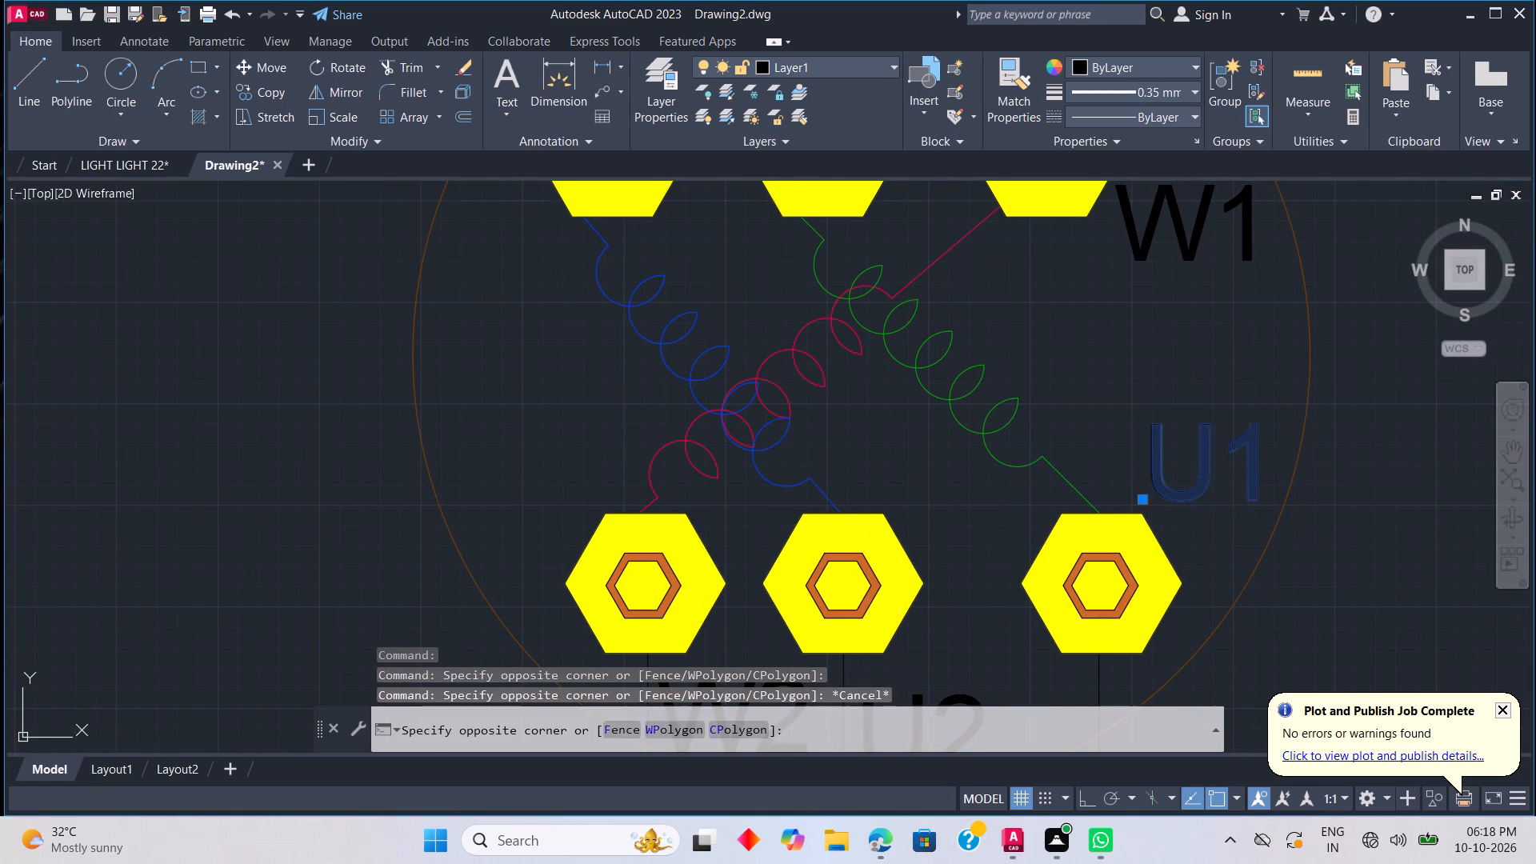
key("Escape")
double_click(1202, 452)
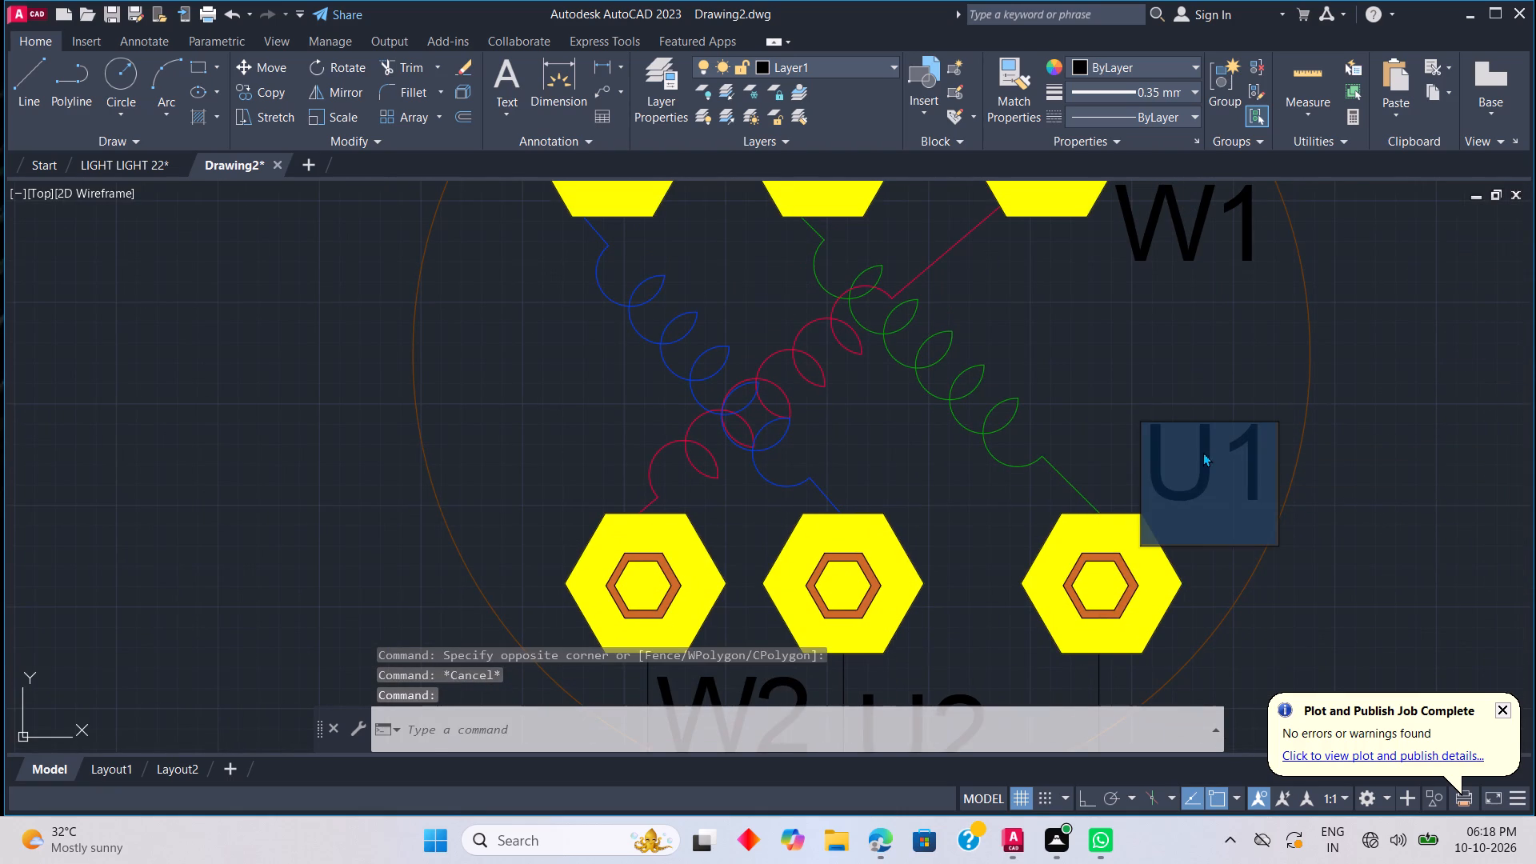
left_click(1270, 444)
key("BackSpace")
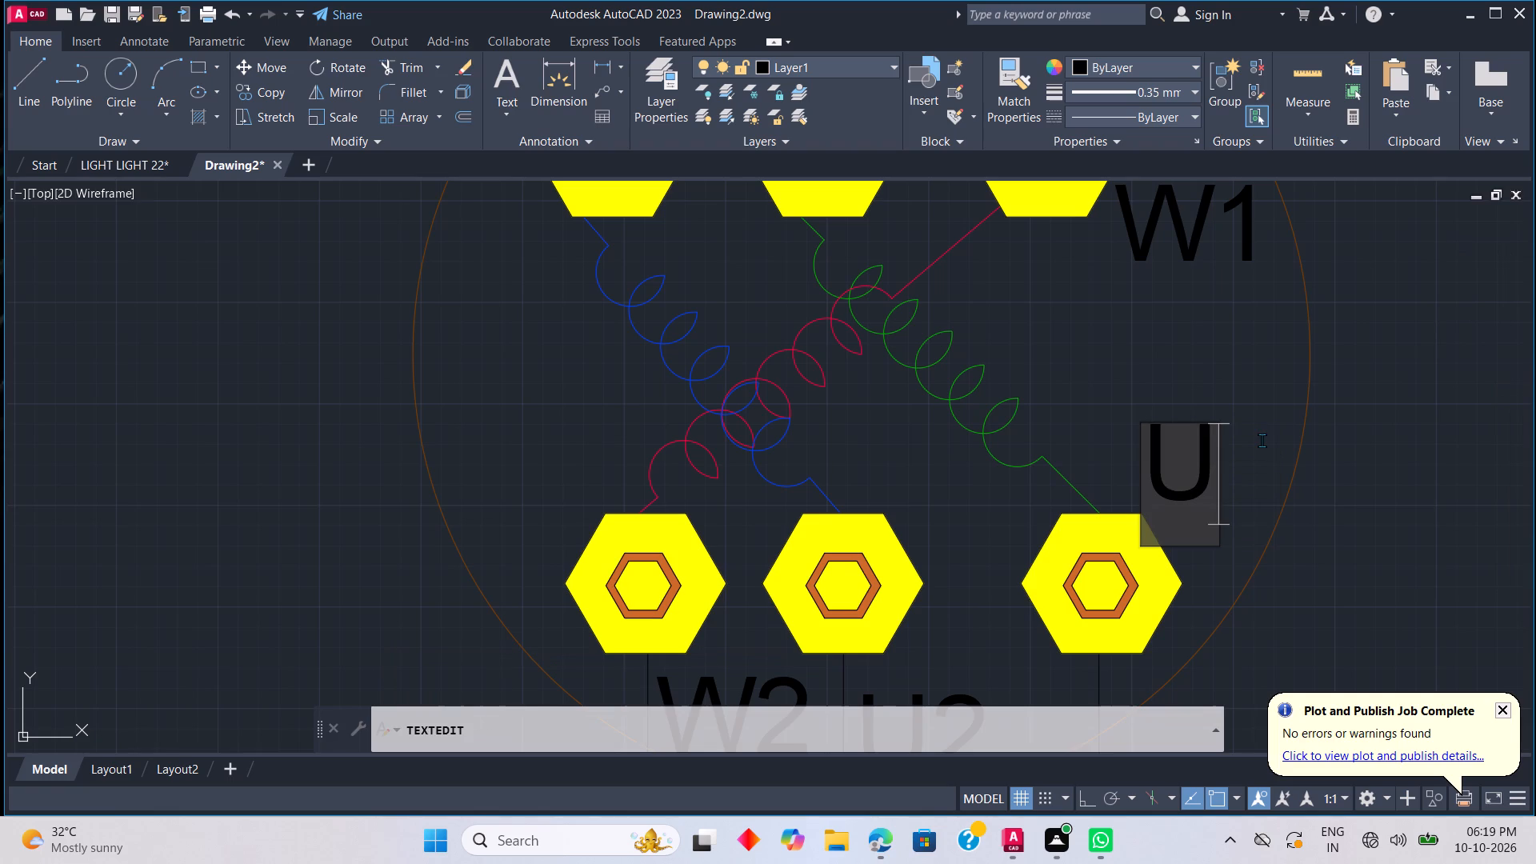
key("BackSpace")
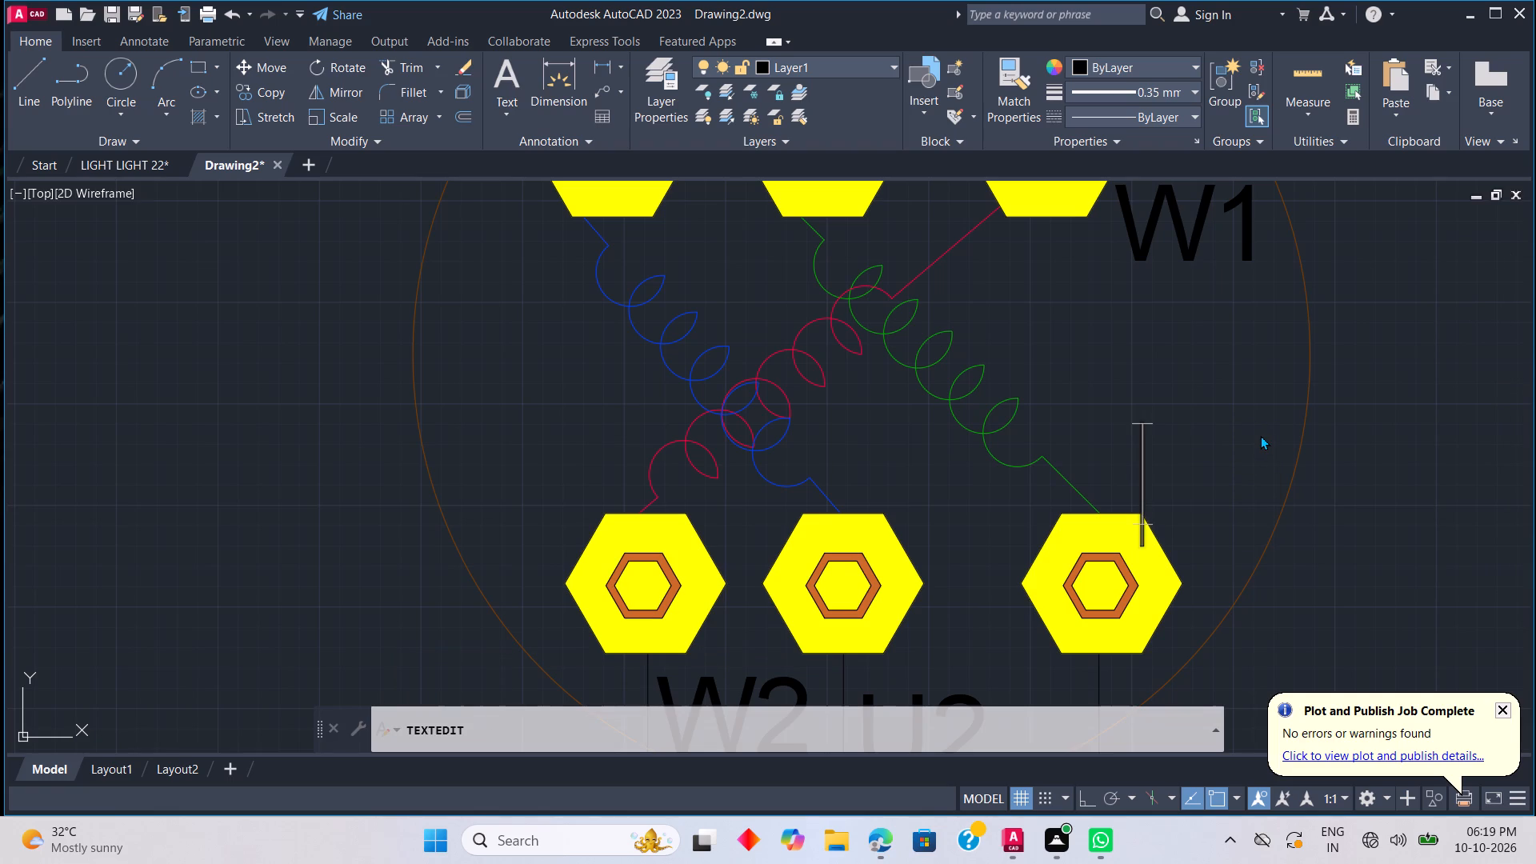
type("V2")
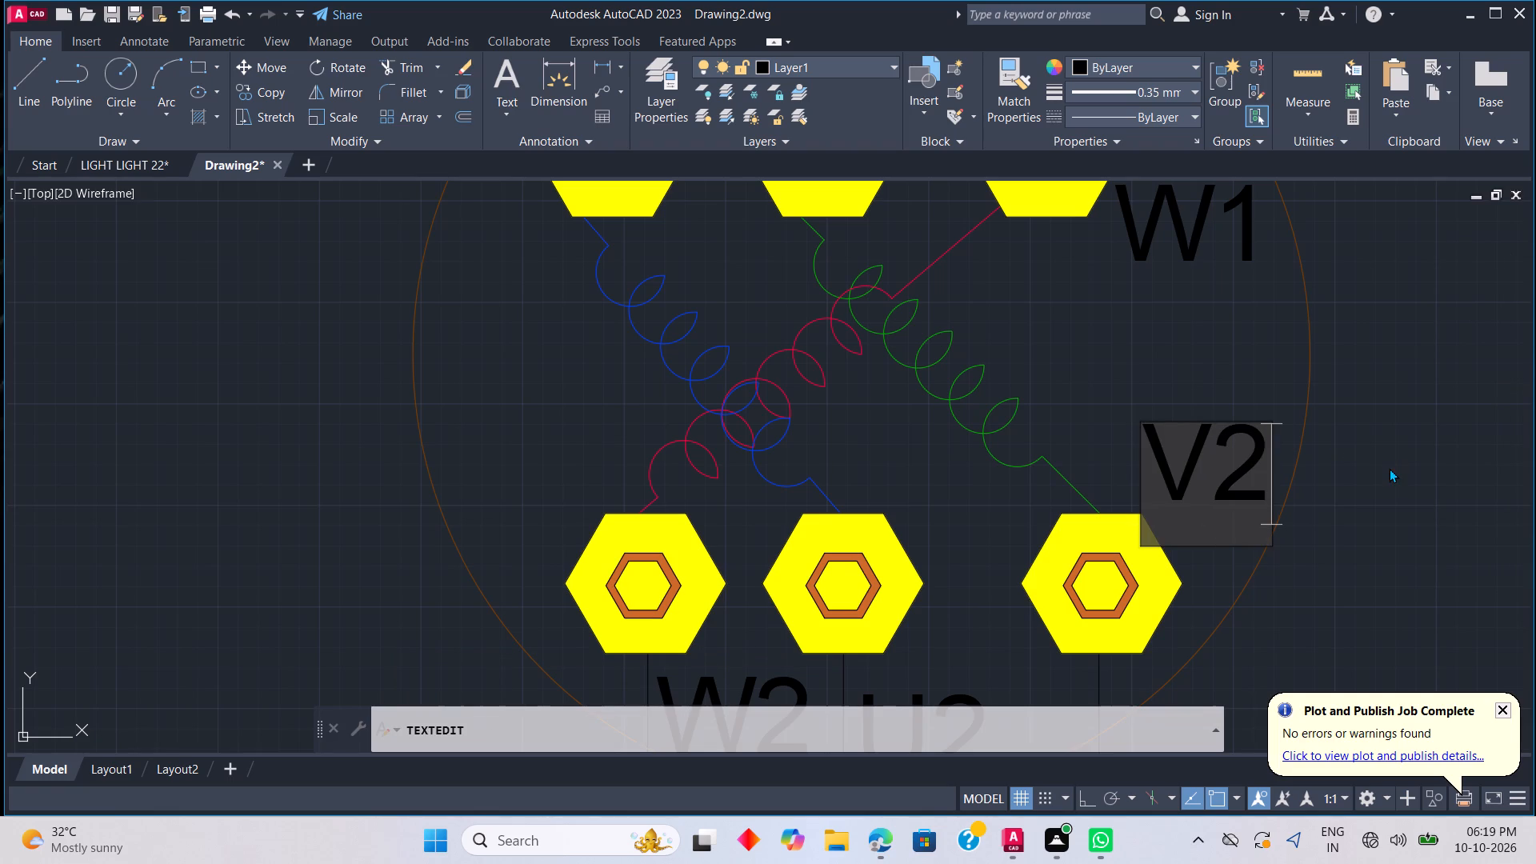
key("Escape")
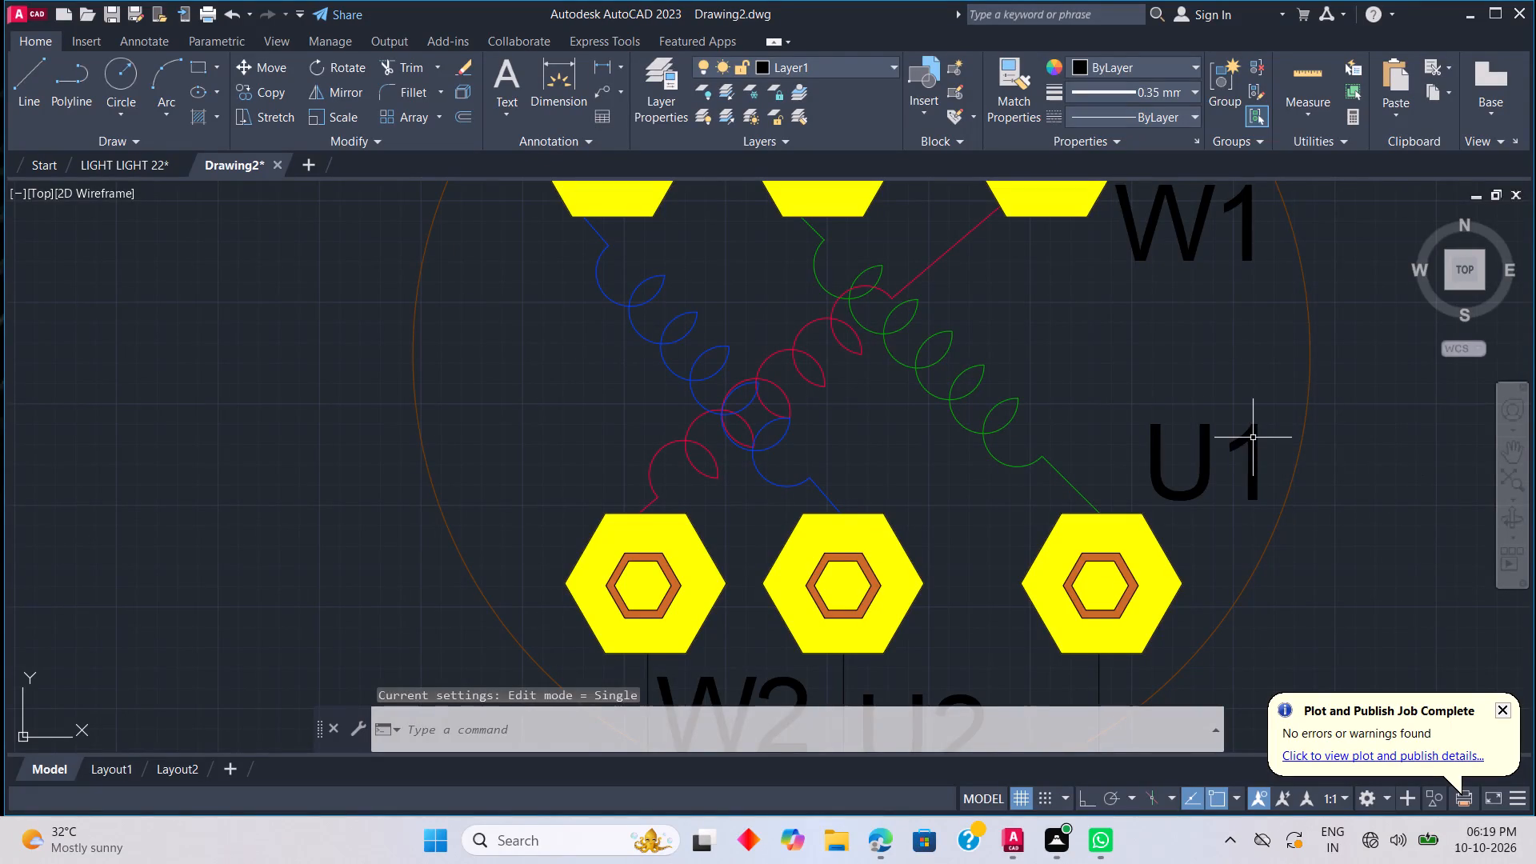
Change the copied U1 label above the third lower hexagonal terminal to V2.
left_click(1253, 438)
key("Escape")
triple_click(1258, 450)
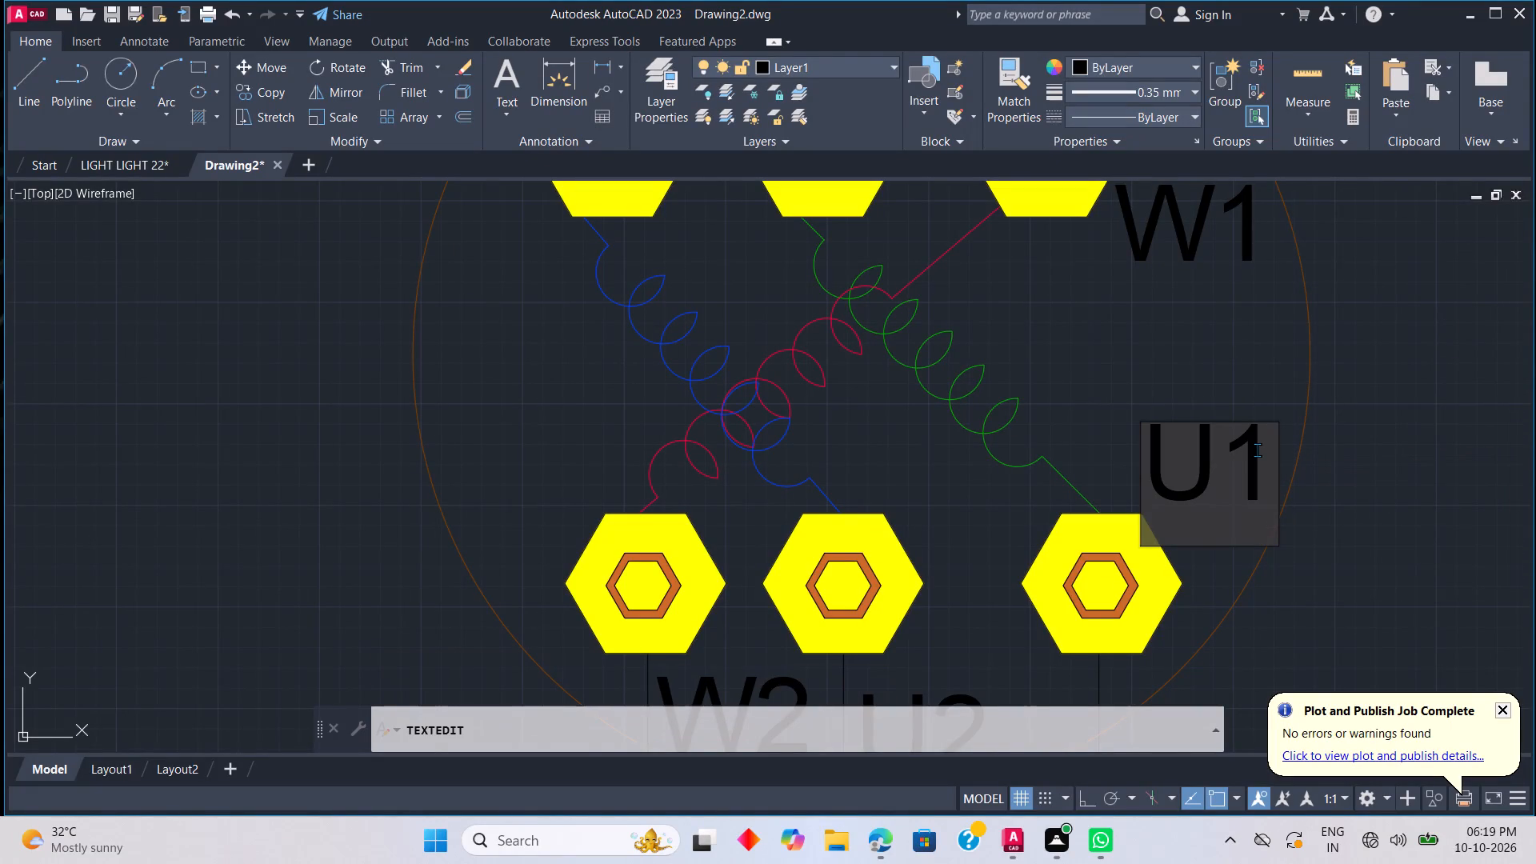
key("BackSpace")
key("BackSpace")
key("BackSpace")
key("BackSpace")
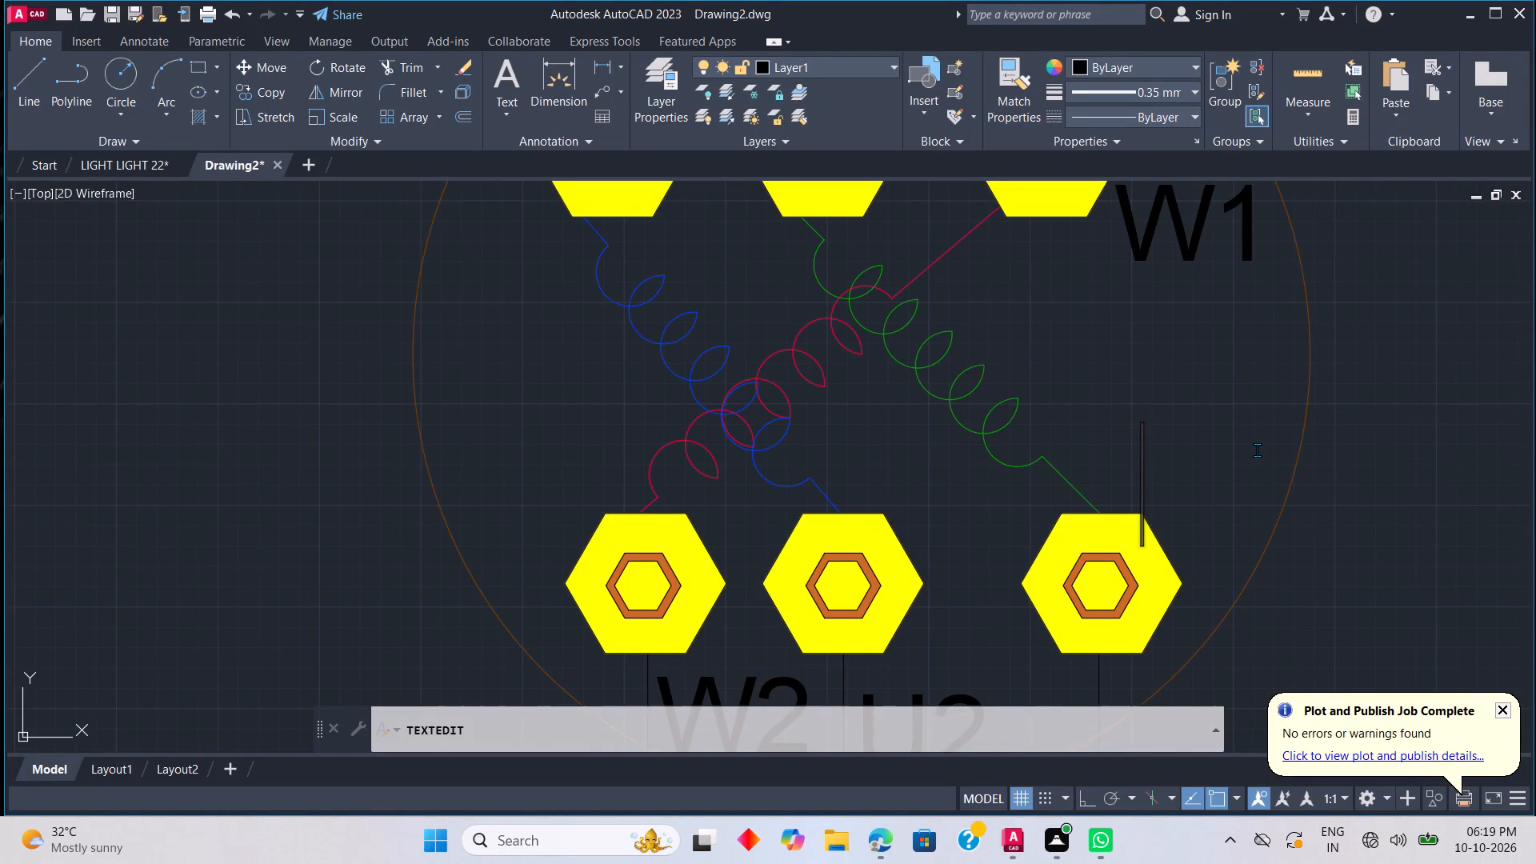
type("V1")
key("BackSpace")
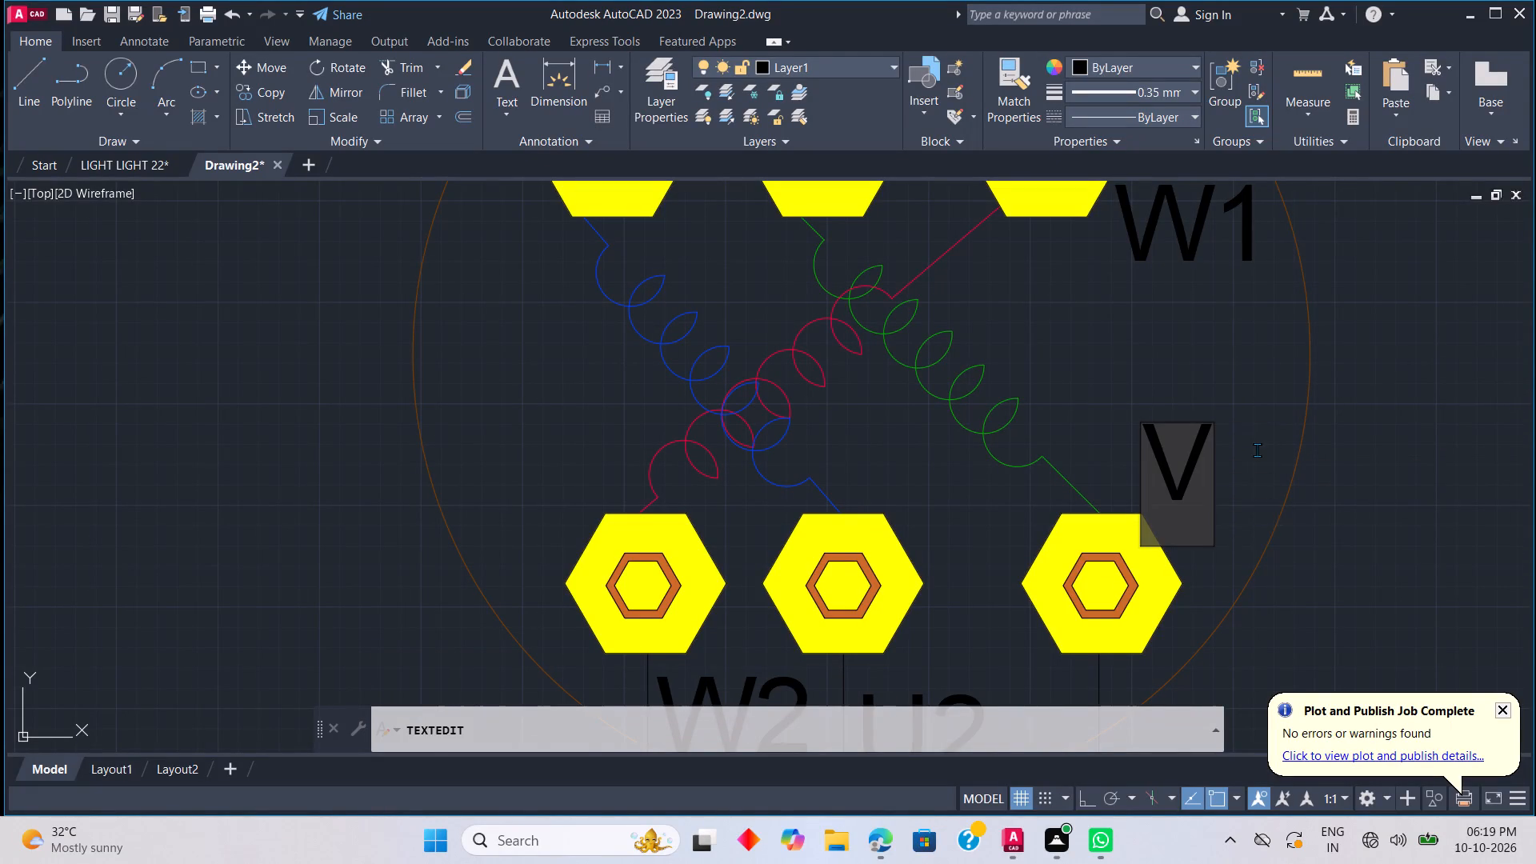
key("2")
left_click(1404, 457)
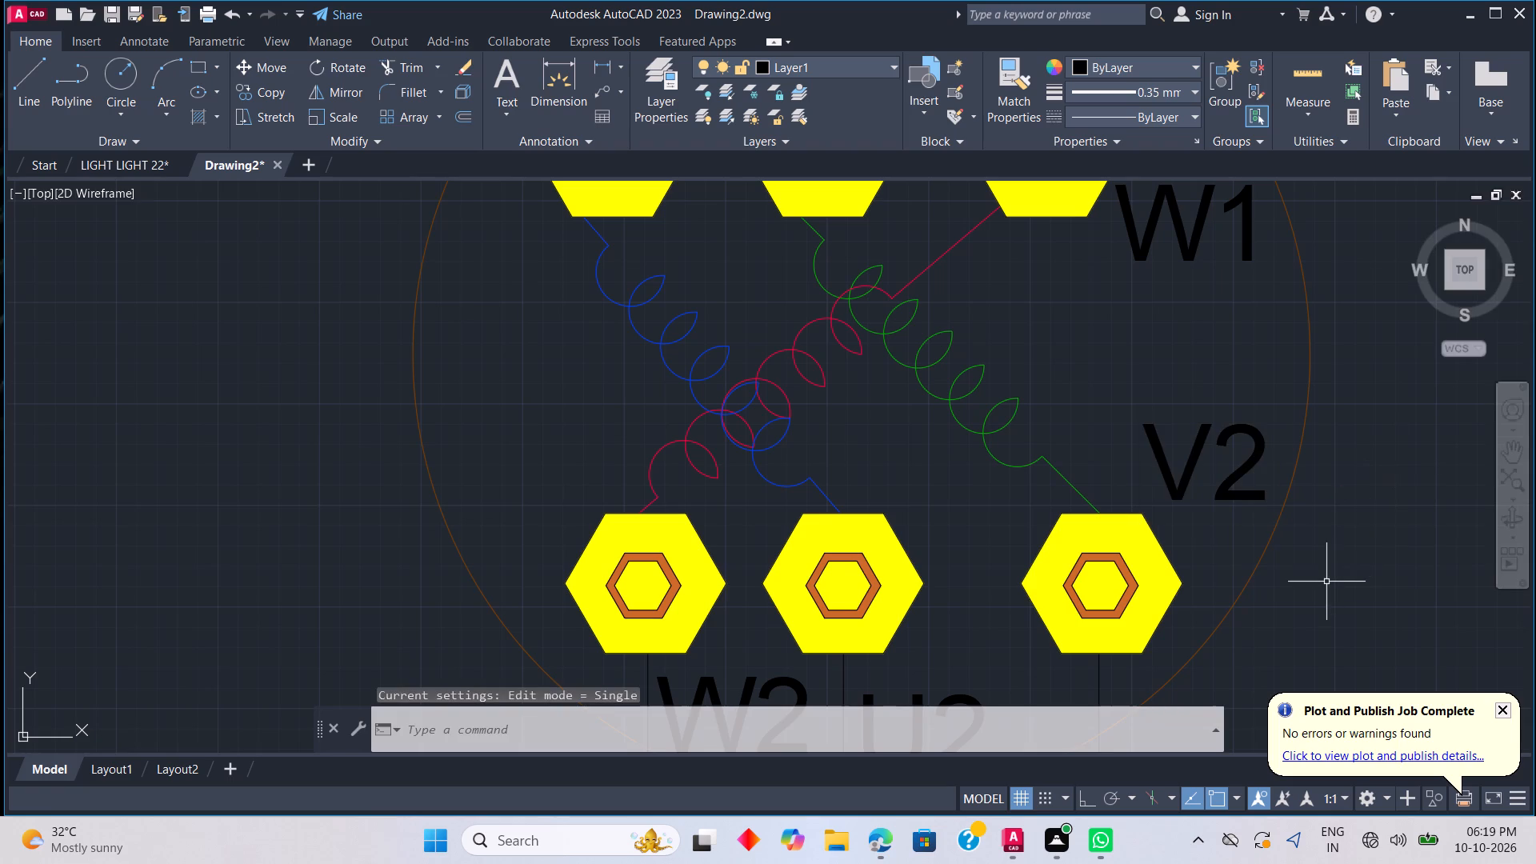
Examine the whole power circuit, from the red switches down to the labelled motor terminals.
scroll(1328, 575, "down", 7)
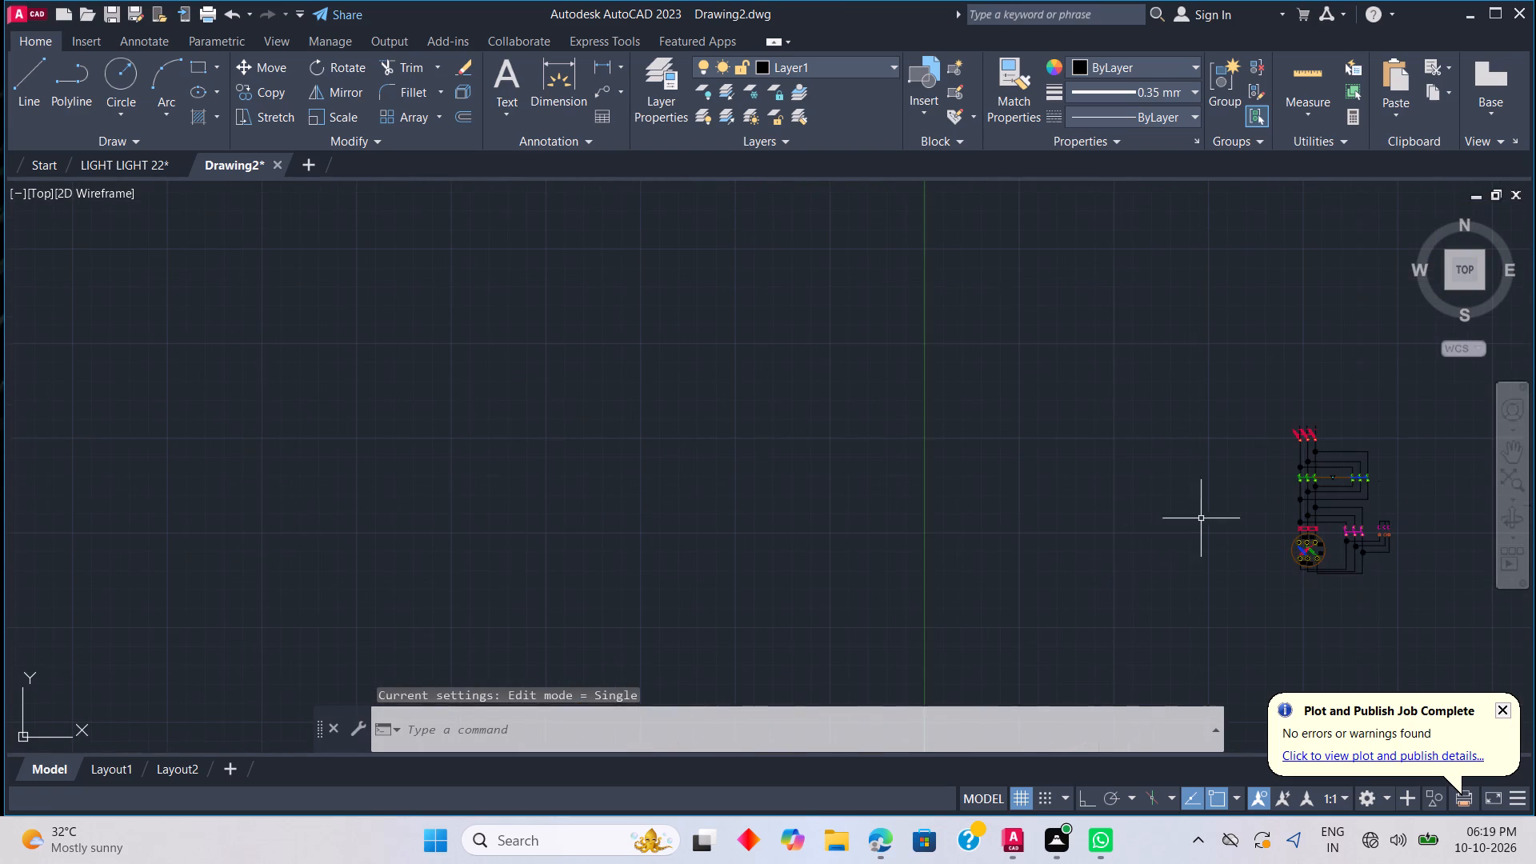
middle_click_drag(1253, 519, 898, 550)
scroll(954, 590, "up", 2)
scroll(1057, 593, "up", 1)
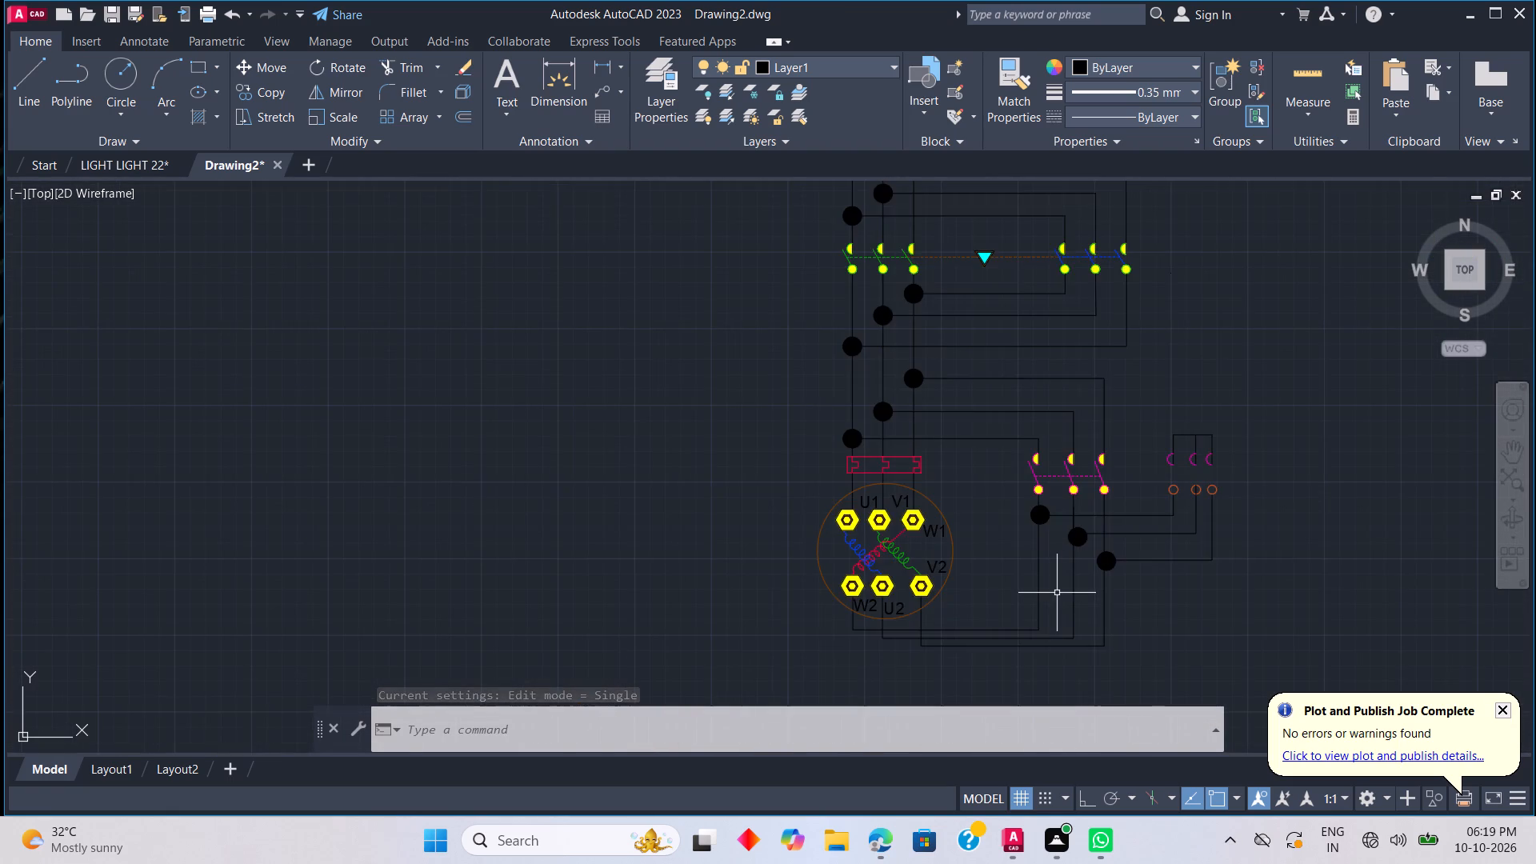
scroll(1031, 563, "down", 1)
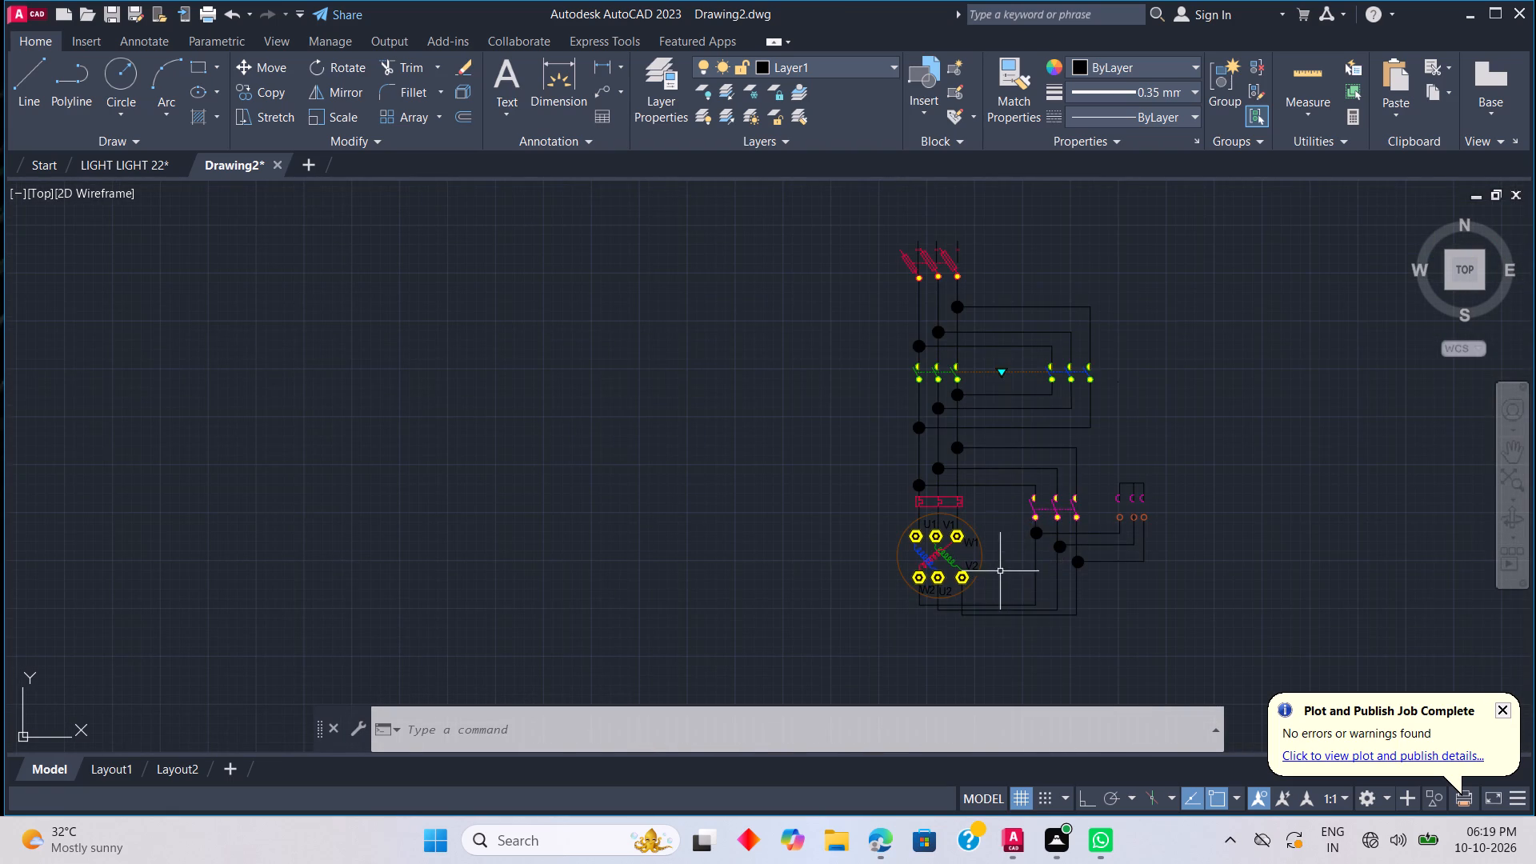
middle_click(993, 554)
middle_click_drag(993, 554, 1011, 610)
scroll(1019, 598, "down", 2)
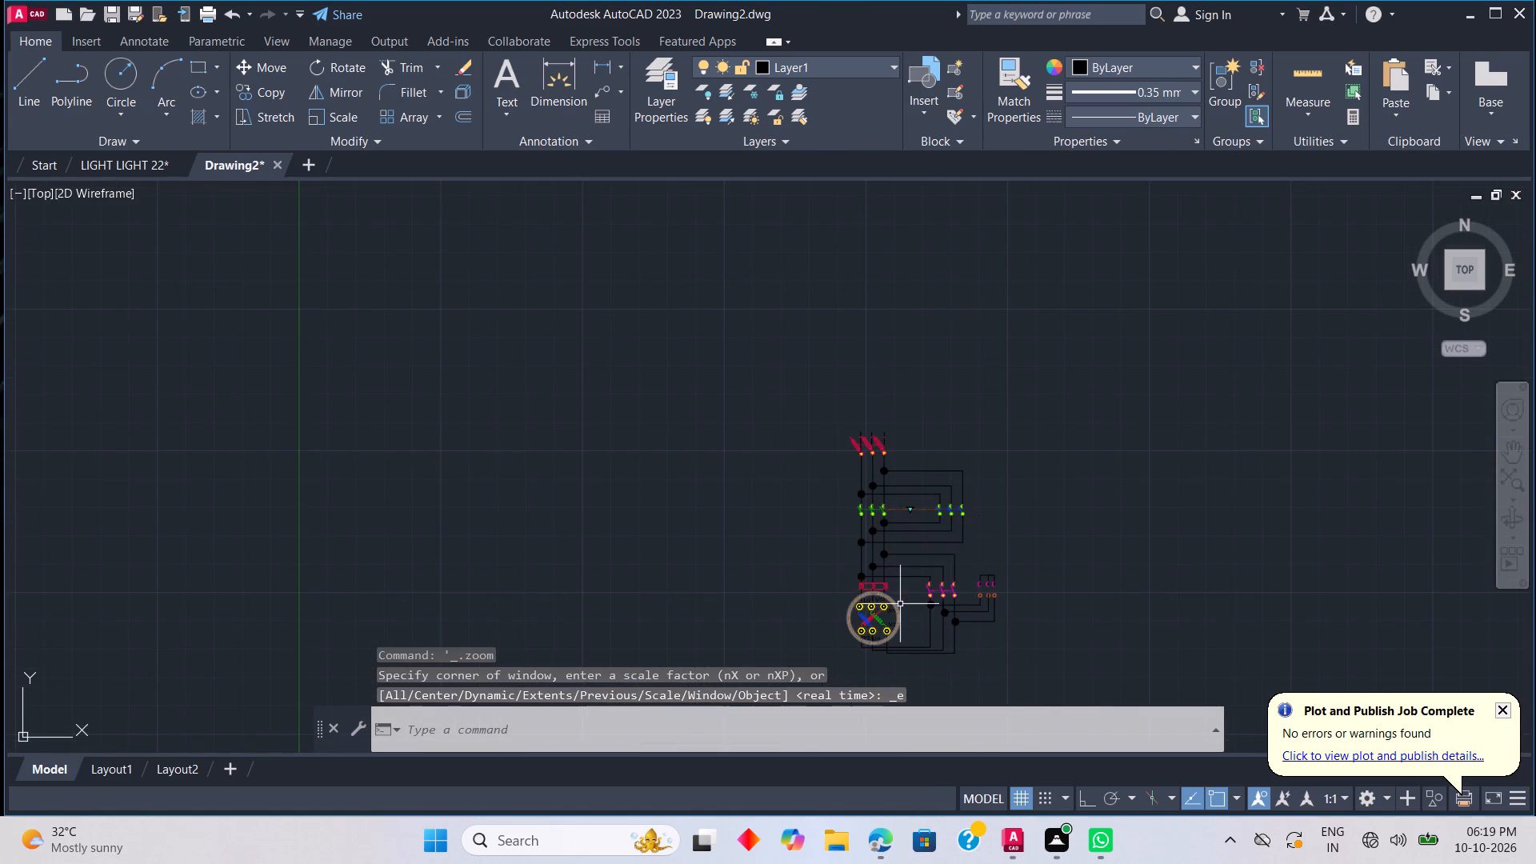
middle_click_drag(901, 605, 937, 585)
scroll(953, 588, "up", 1)
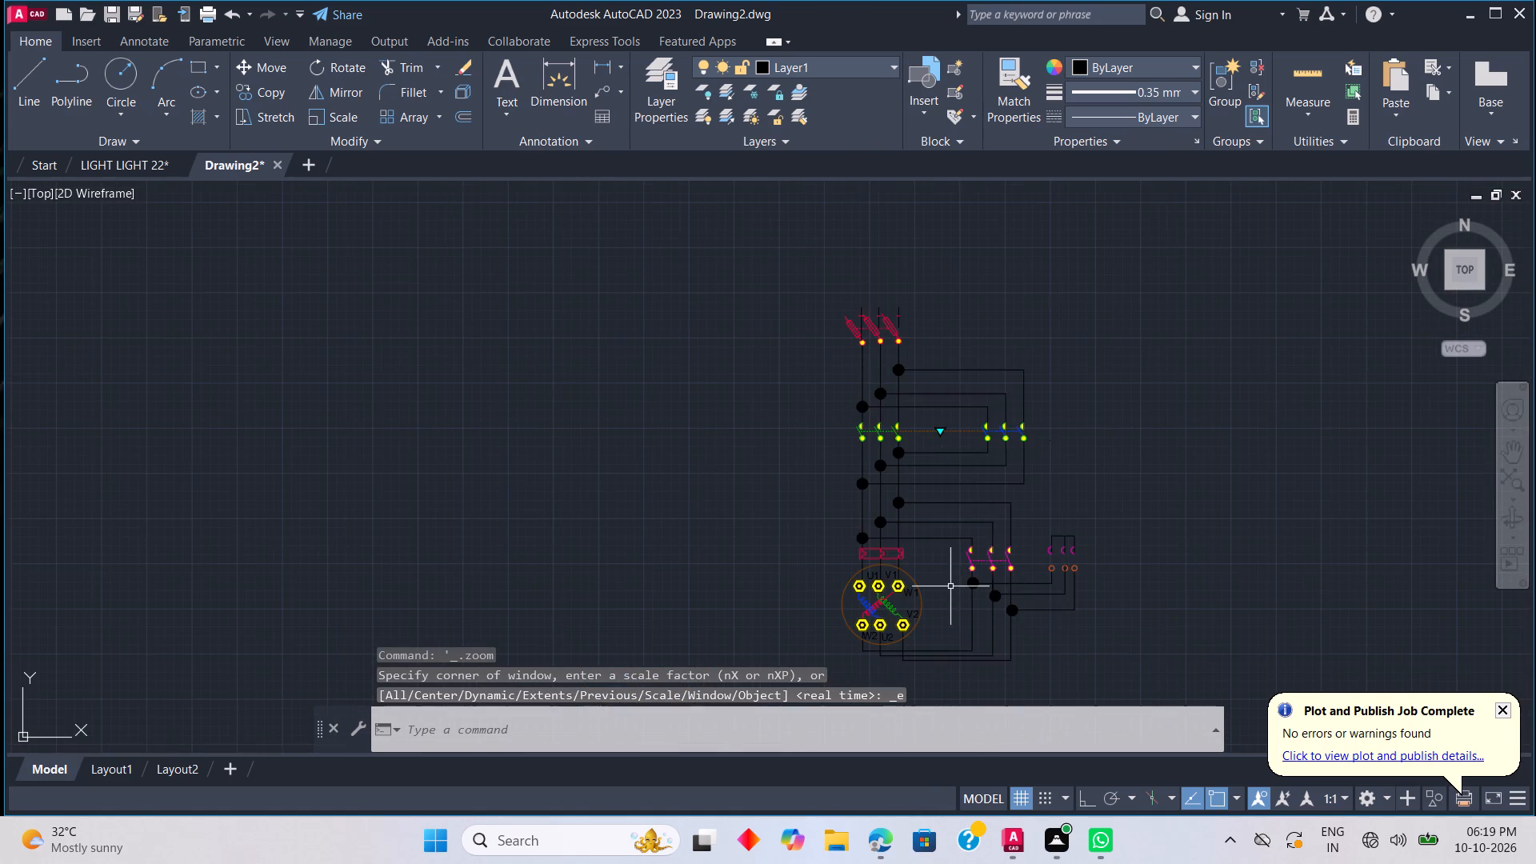
scroll(950, 586, "up", 1)
scroll(942, 590, "down", 1)
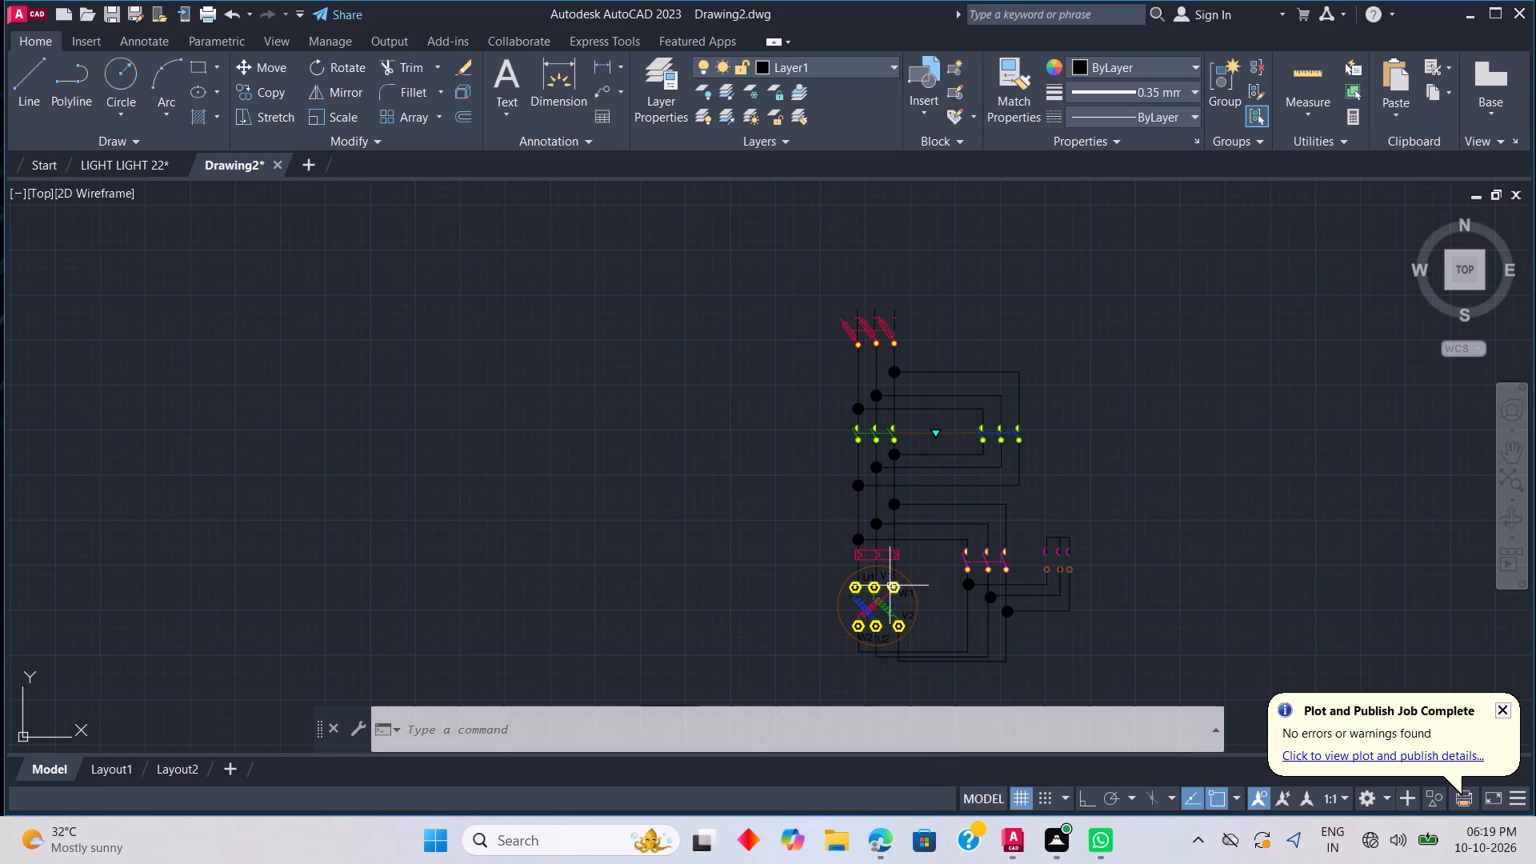
Copy the motor's U1 label by its grip to just left of the red overload relay block above the motor.
scroll(884, 590, "up", 3)
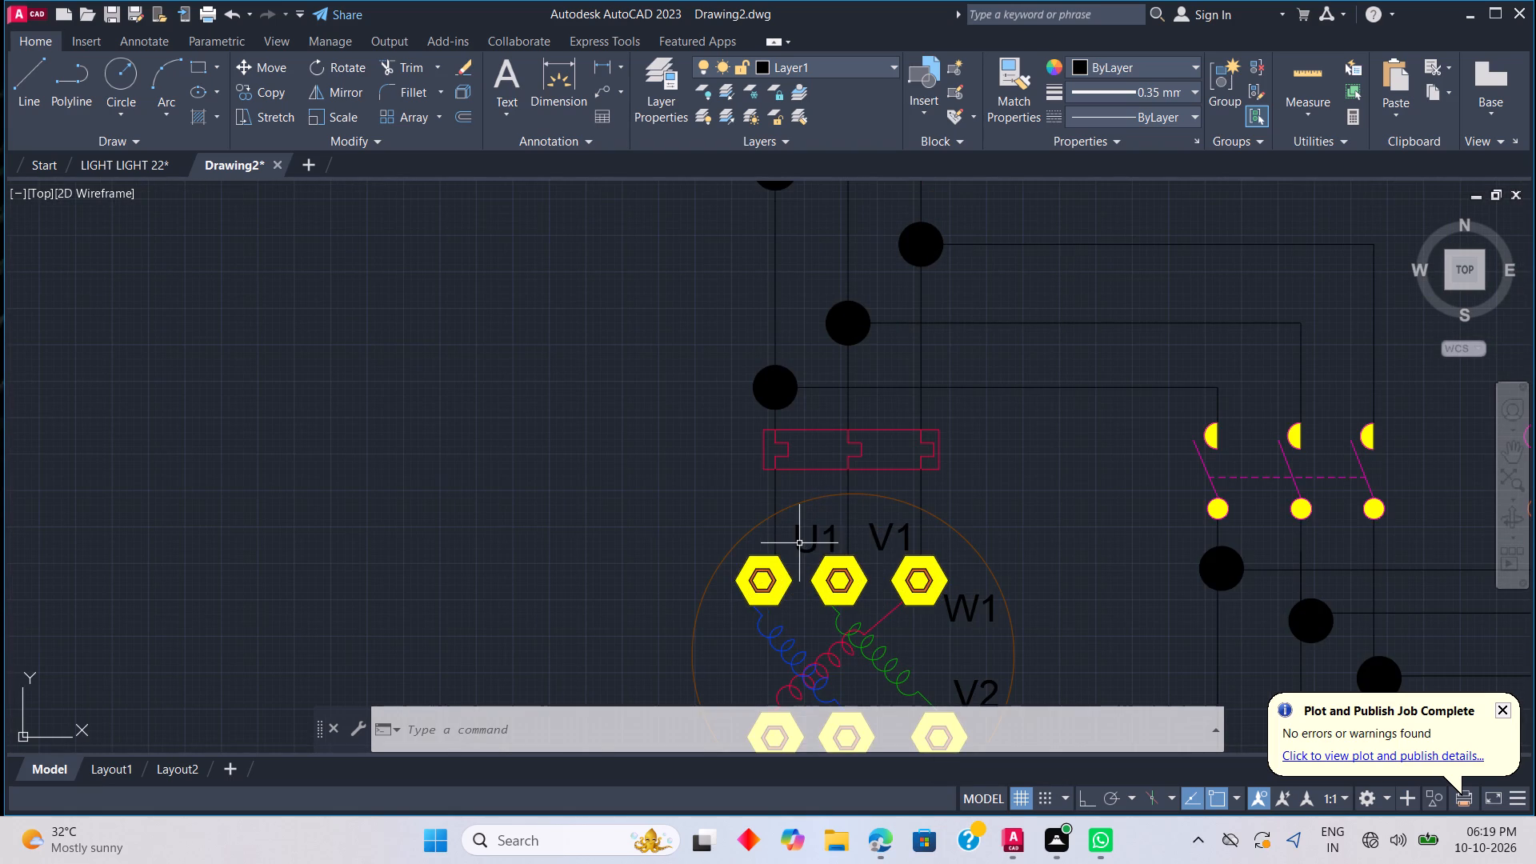
left_click(799, 543)
left_click(797, 550)
right_click_drag(798, 552, 803, 576)
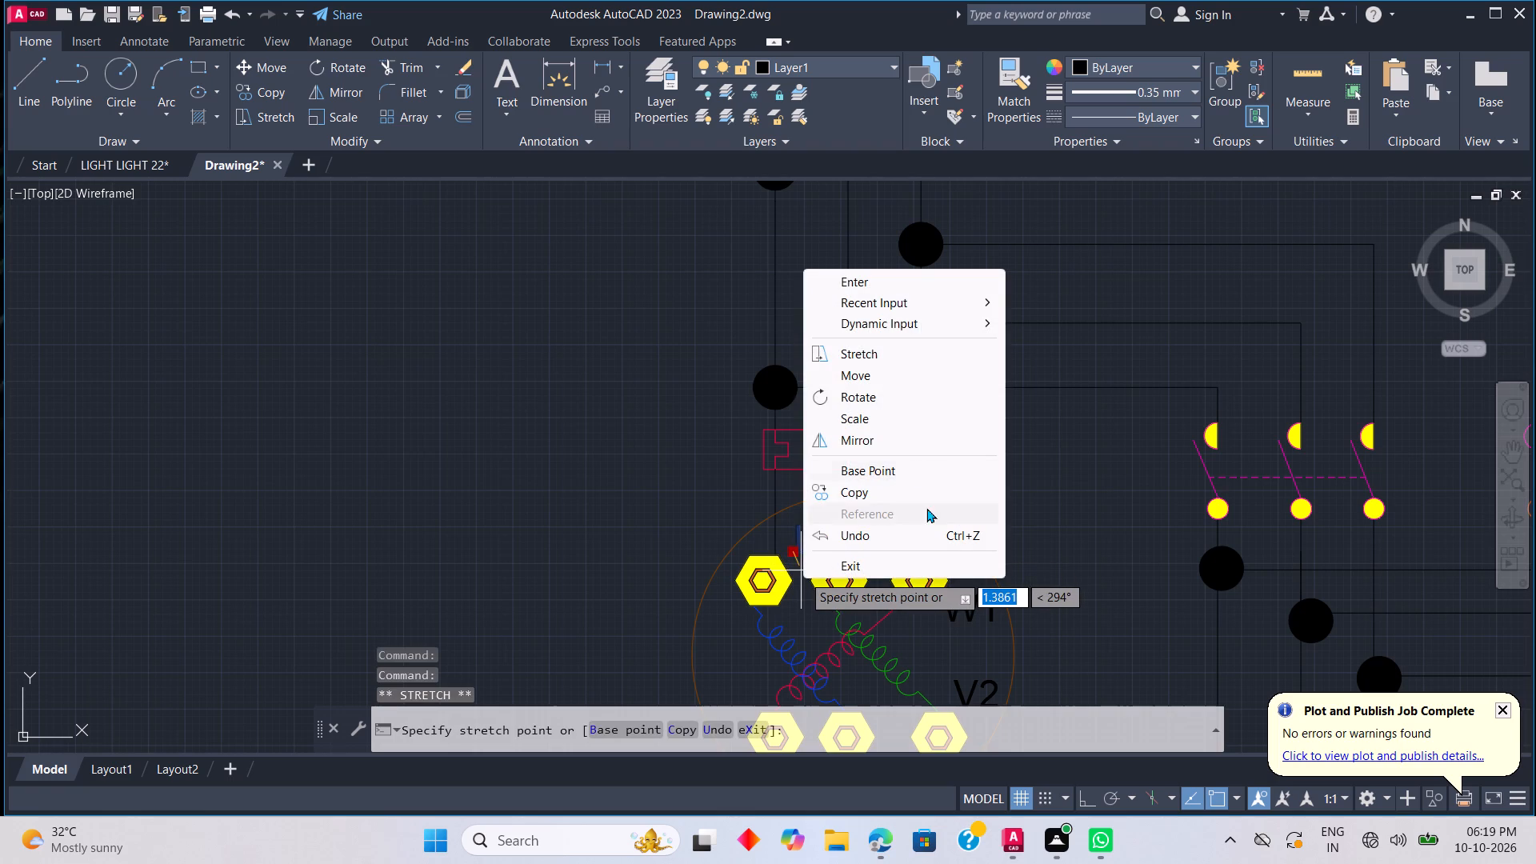
left_click(892, 492)
scroll(816, 365, "down", 2)
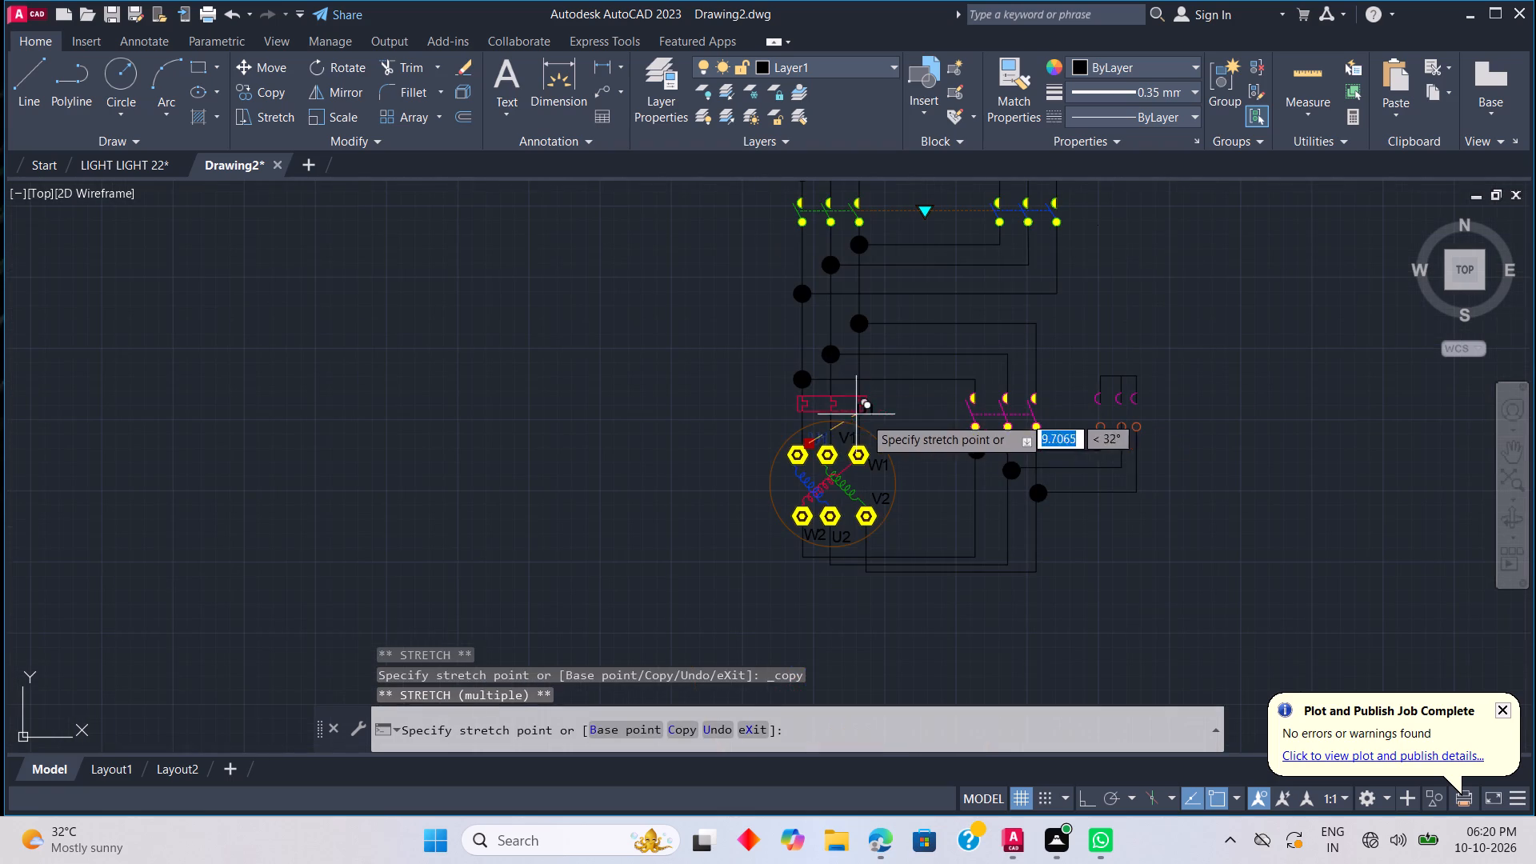
middle_click_drag(915, 423, 975, 654)
middle_click(977, 659)
middle_click(977, 660)
scroll(812, 670, "up", 1)
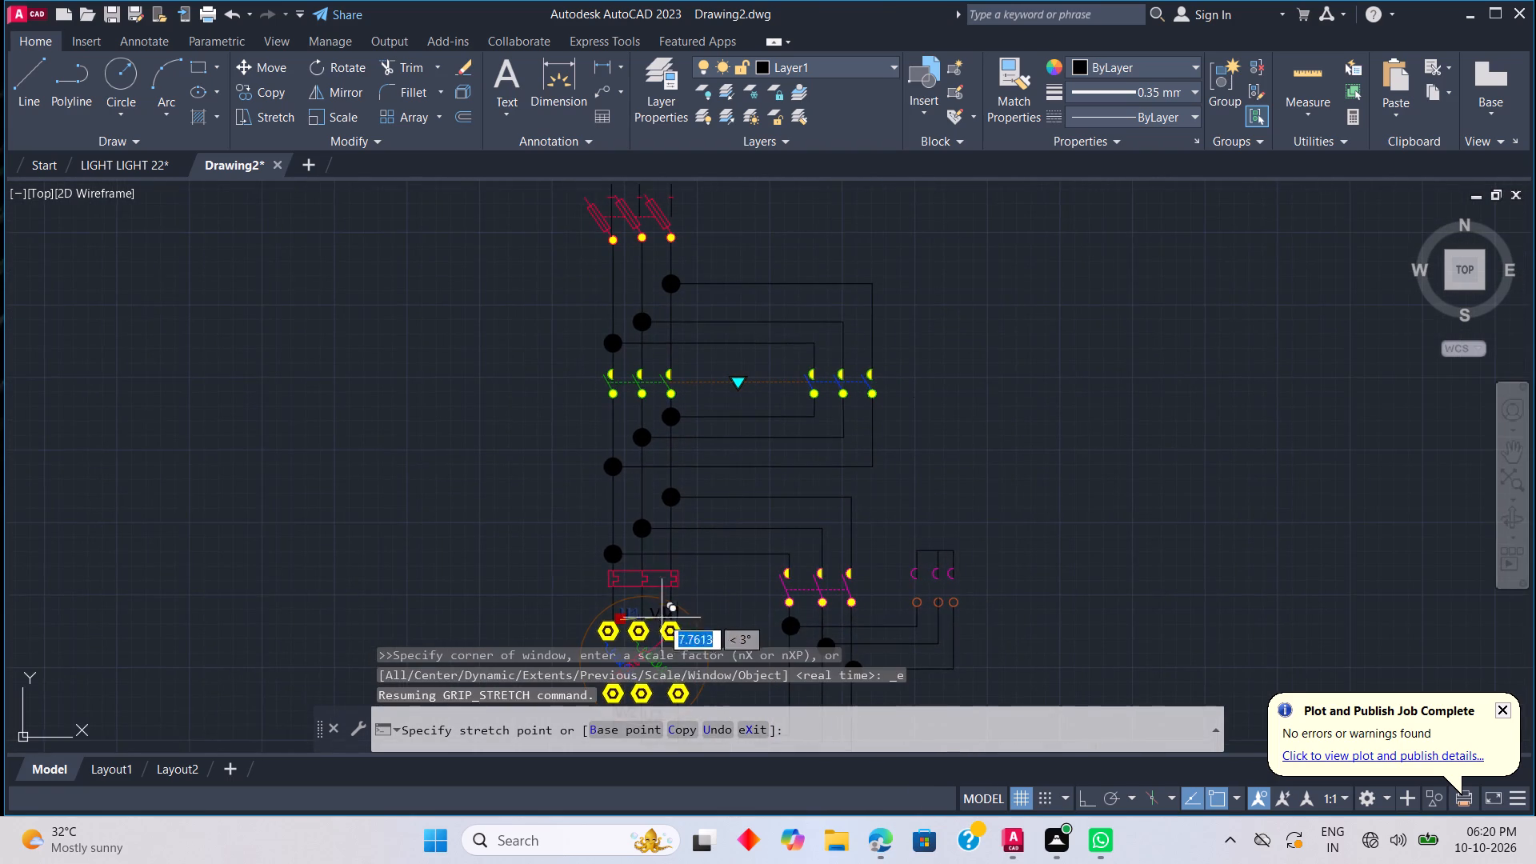
scroll(585, 581, "up", 3)
left_click(570, 598)
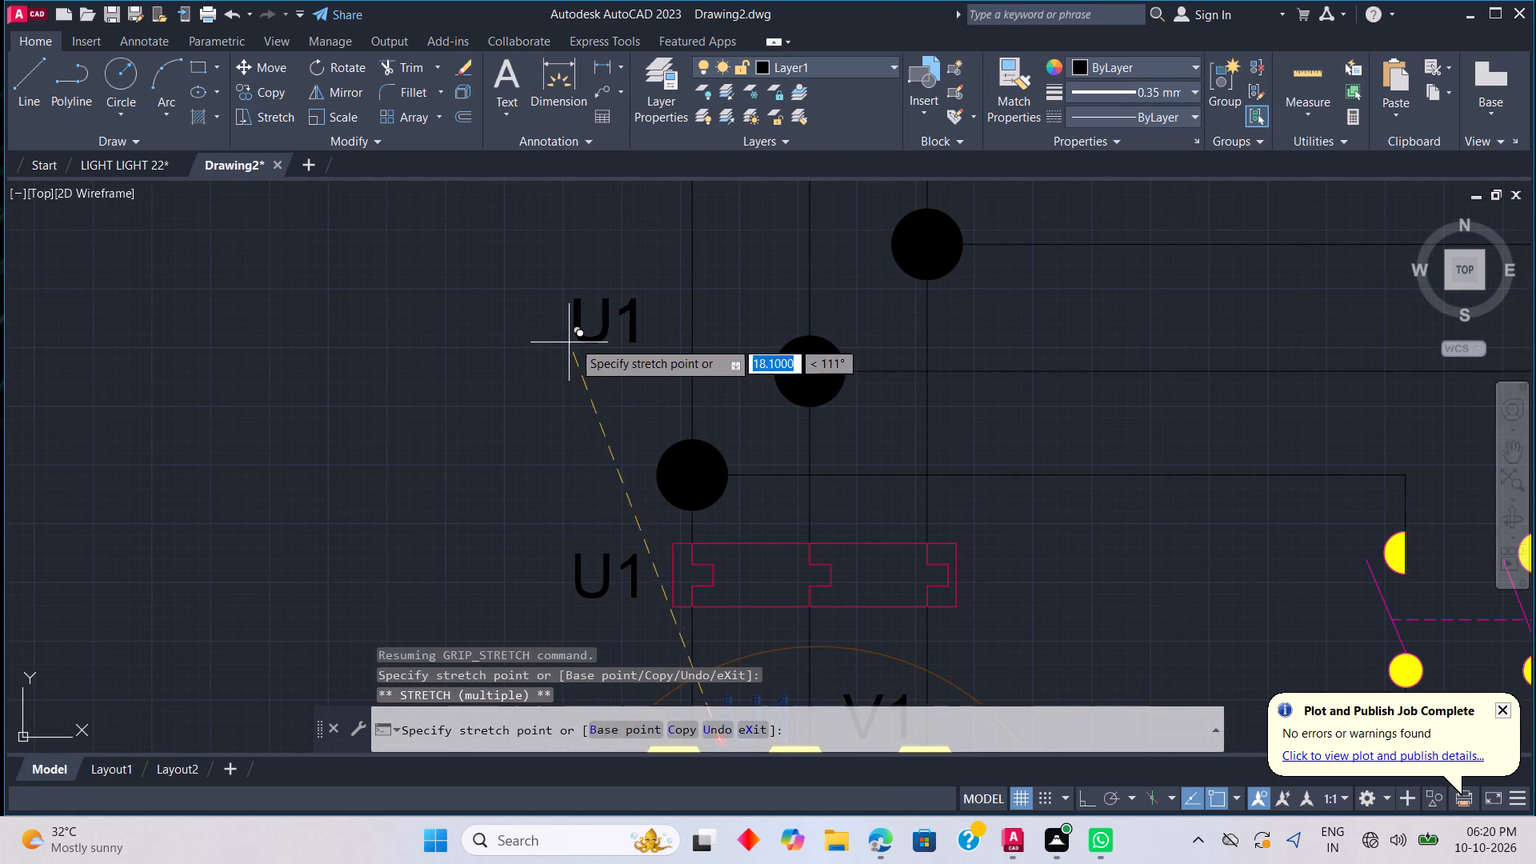
Place two more copies of the U1 label, one on each side of the lower three-pole magenta contactor.
scroll(599, 335, "down", 3)
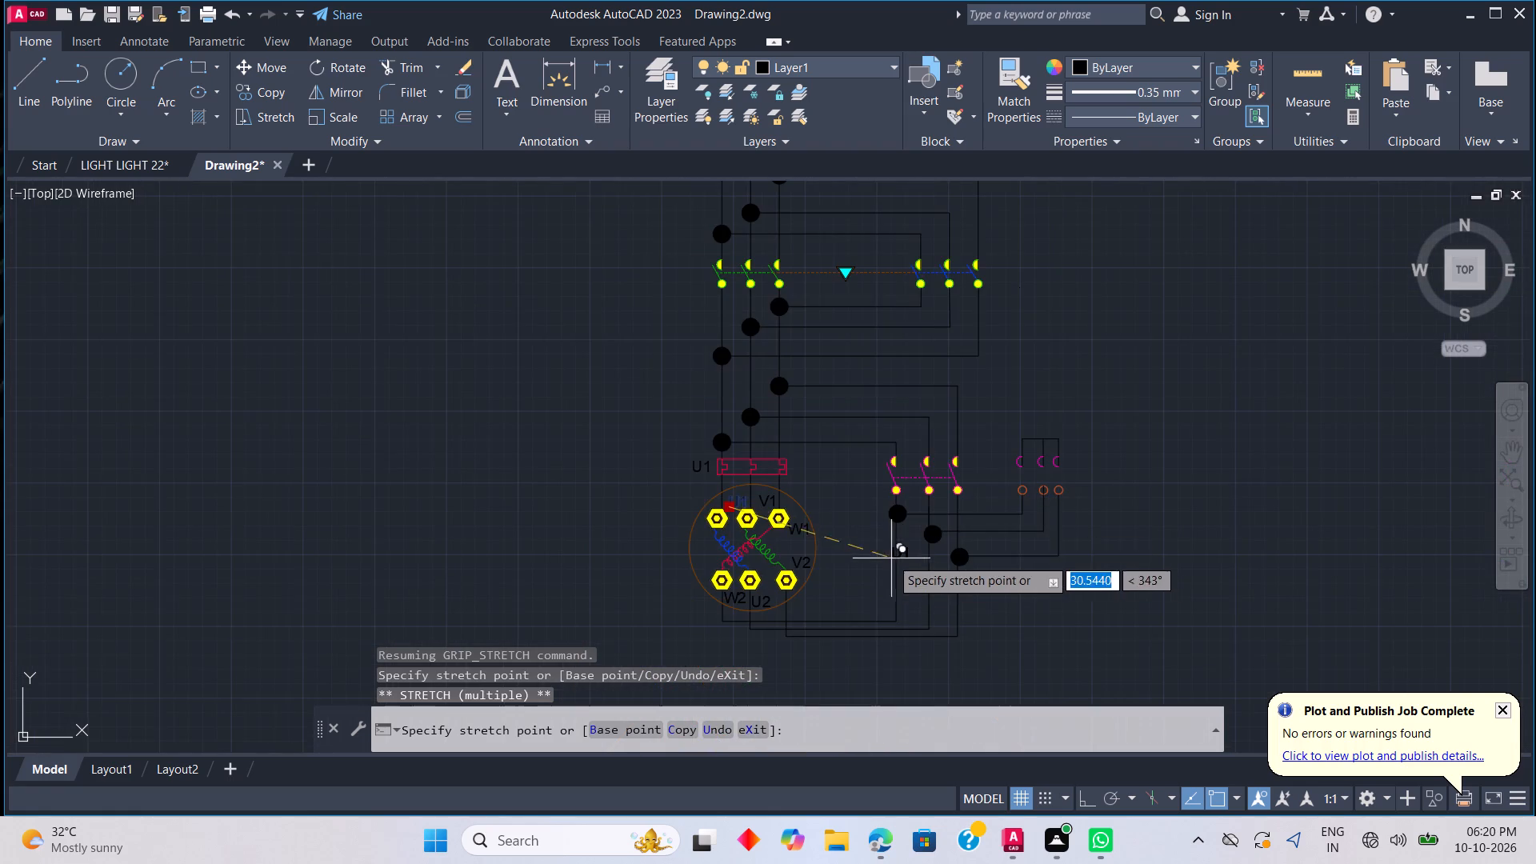
scroll(843, 502, "up", 1)
left_click(835, 473)
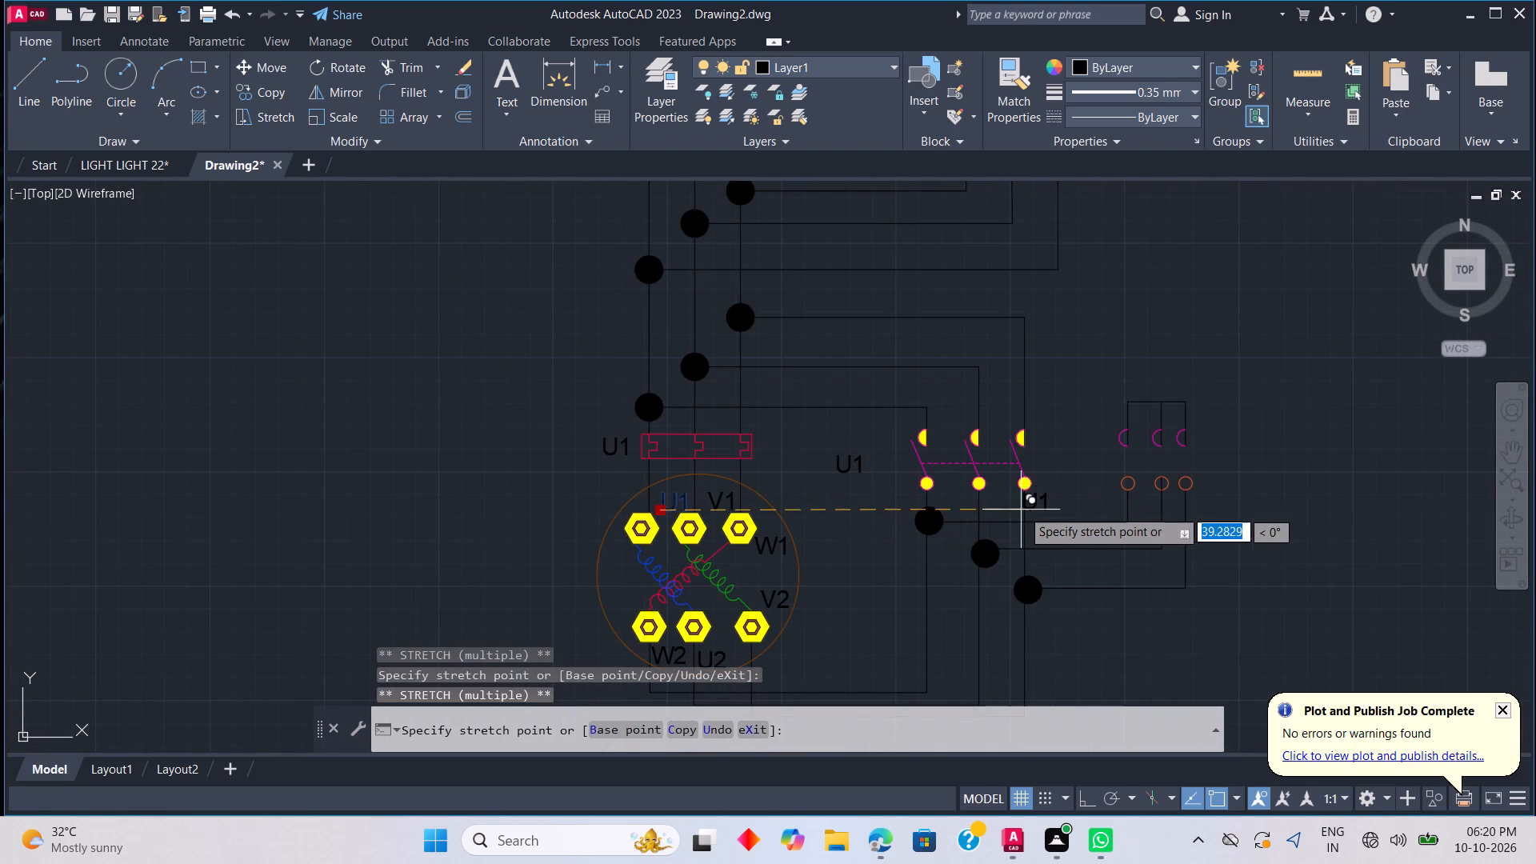
left_click(1045, 468)
Place three more copies of the U1 label, one above each incoming line of the red three-pole switch.
scroll(1092, 342, "down", 2)
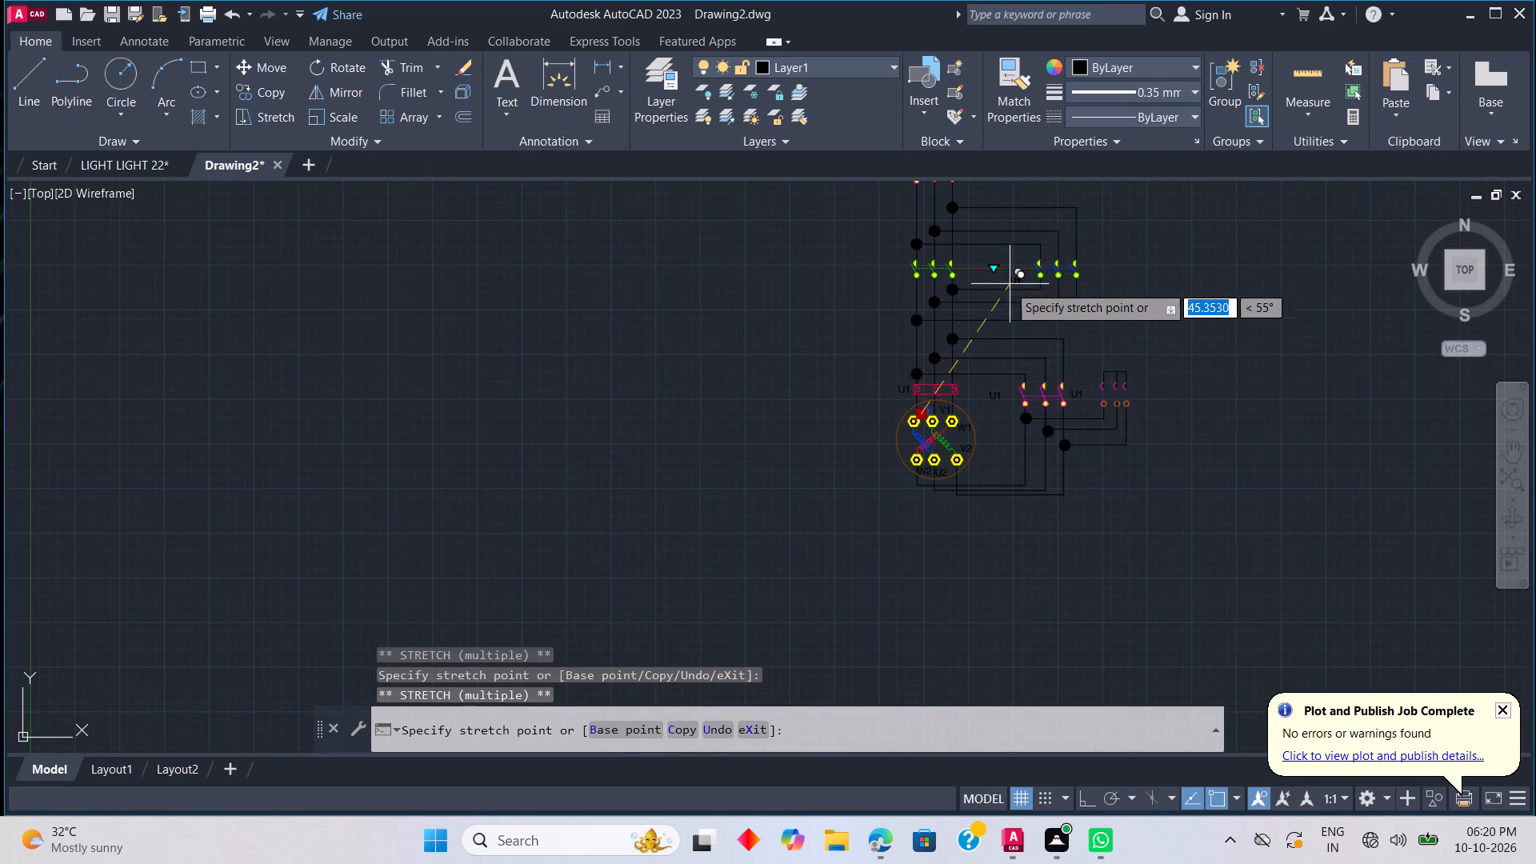
middle_click_drag(1045, 449, 1061, 511)
middle_click_drag(918, 218, 963, 518)
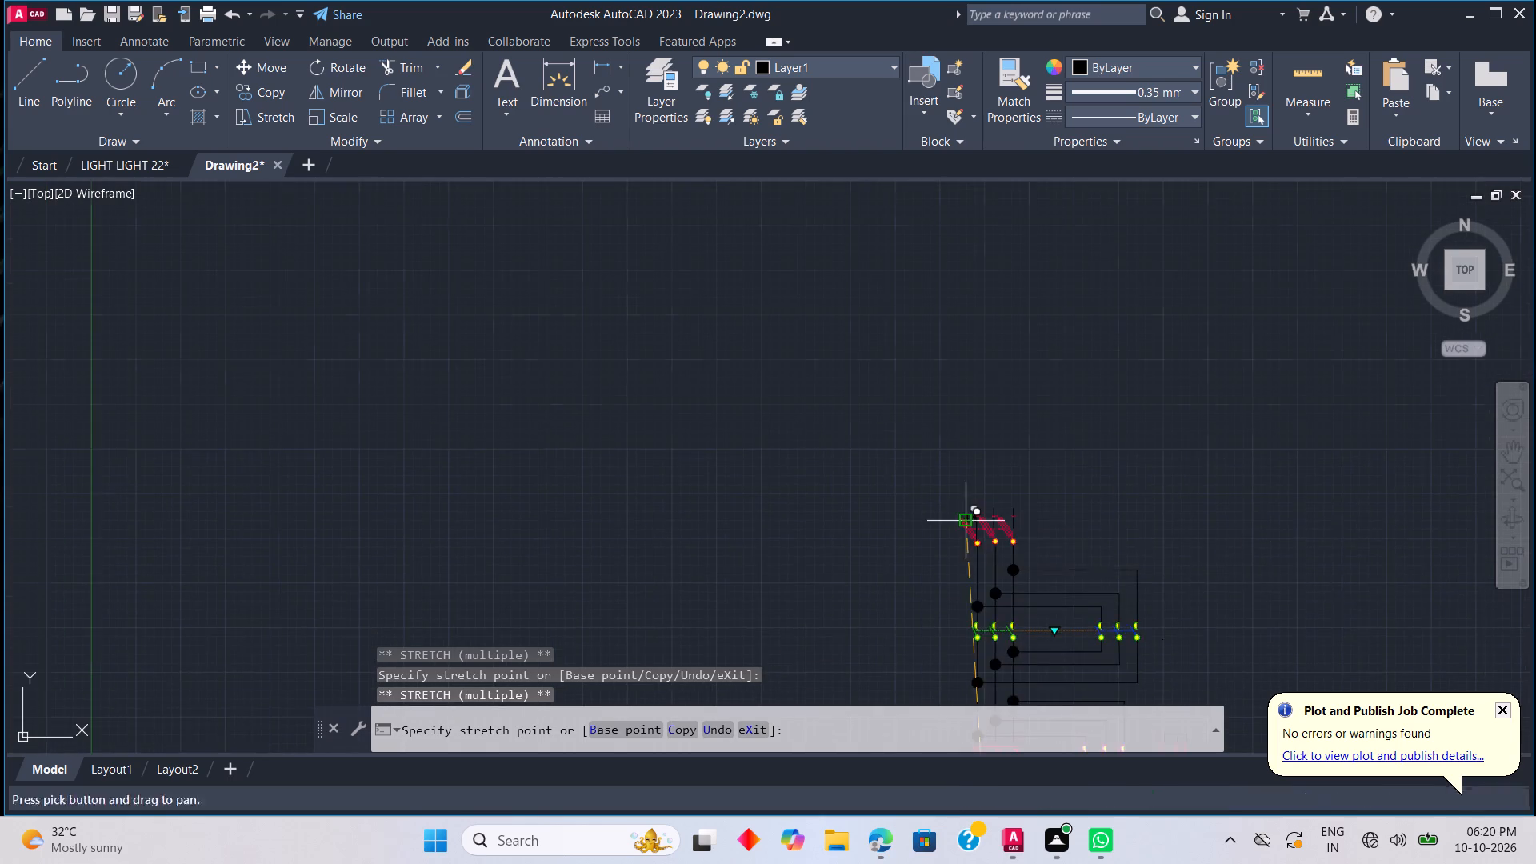
middle_click(963, 518)
scroll(961, 520, "up", 5)
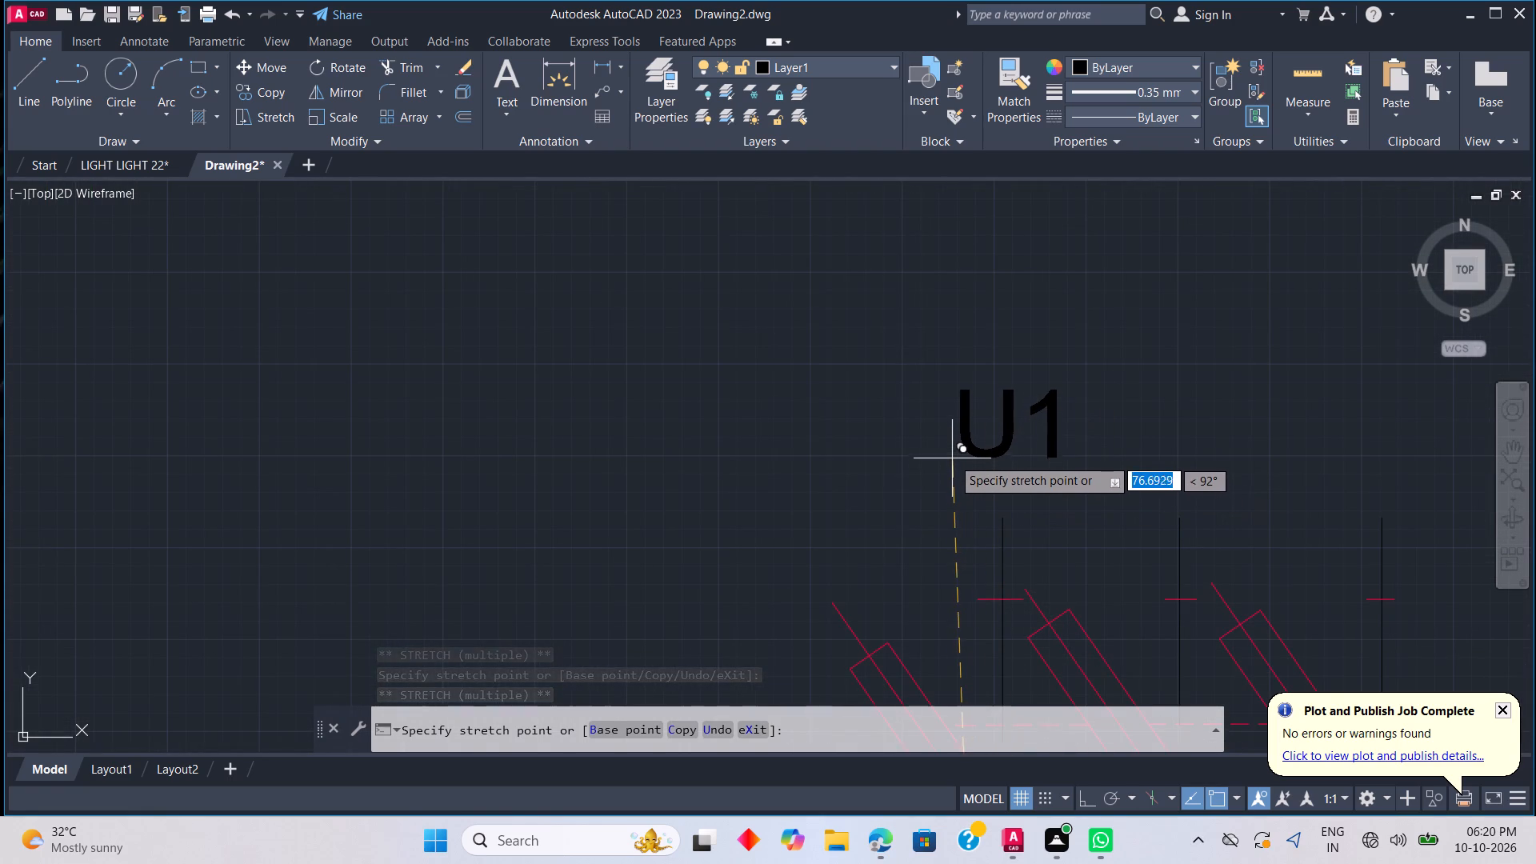
left_click(946, 506)
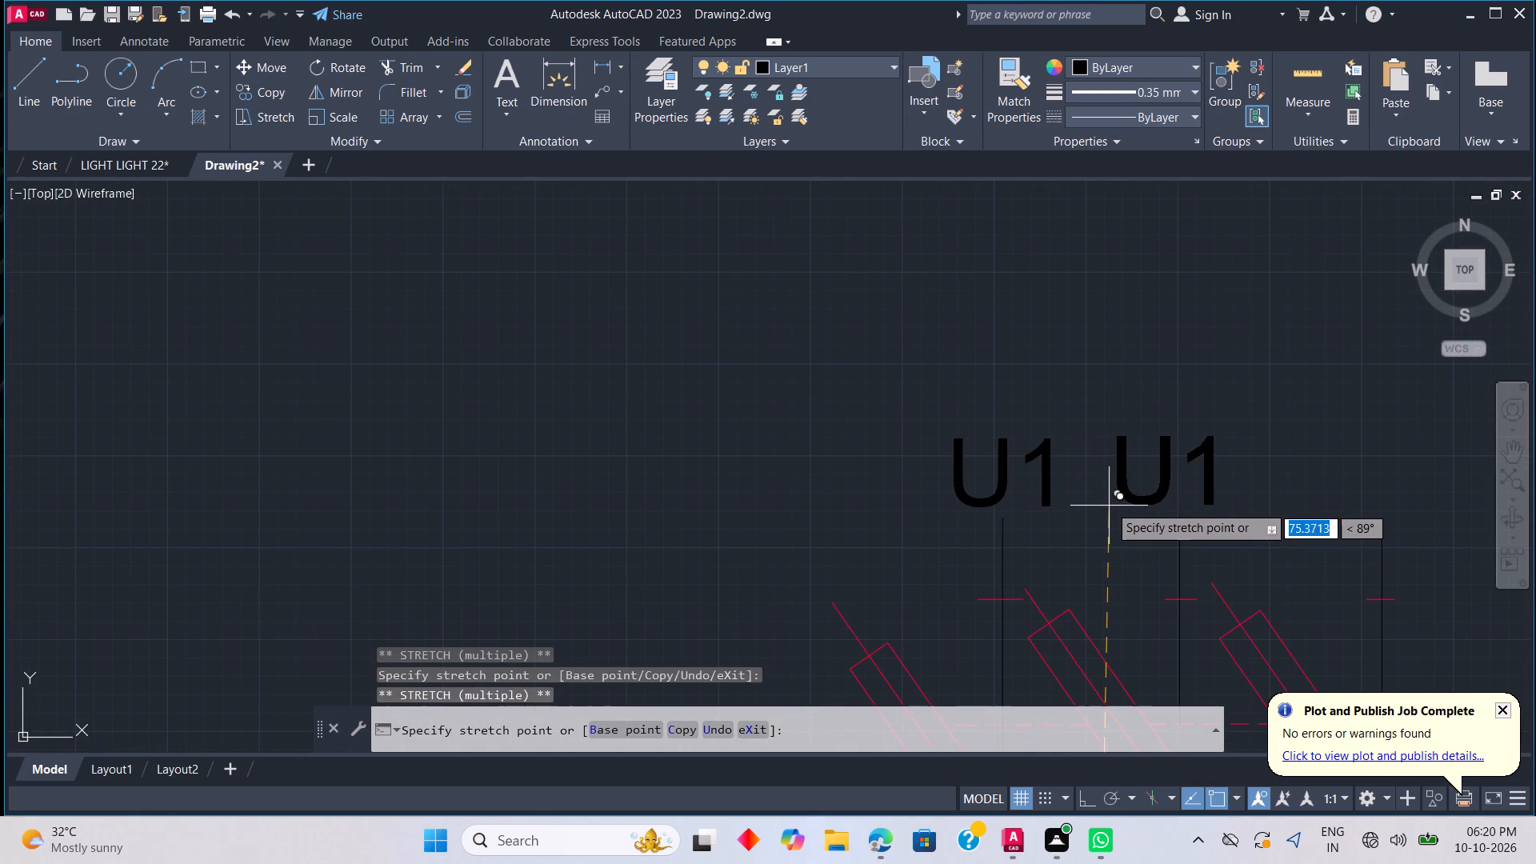
left_click(1109, 505)
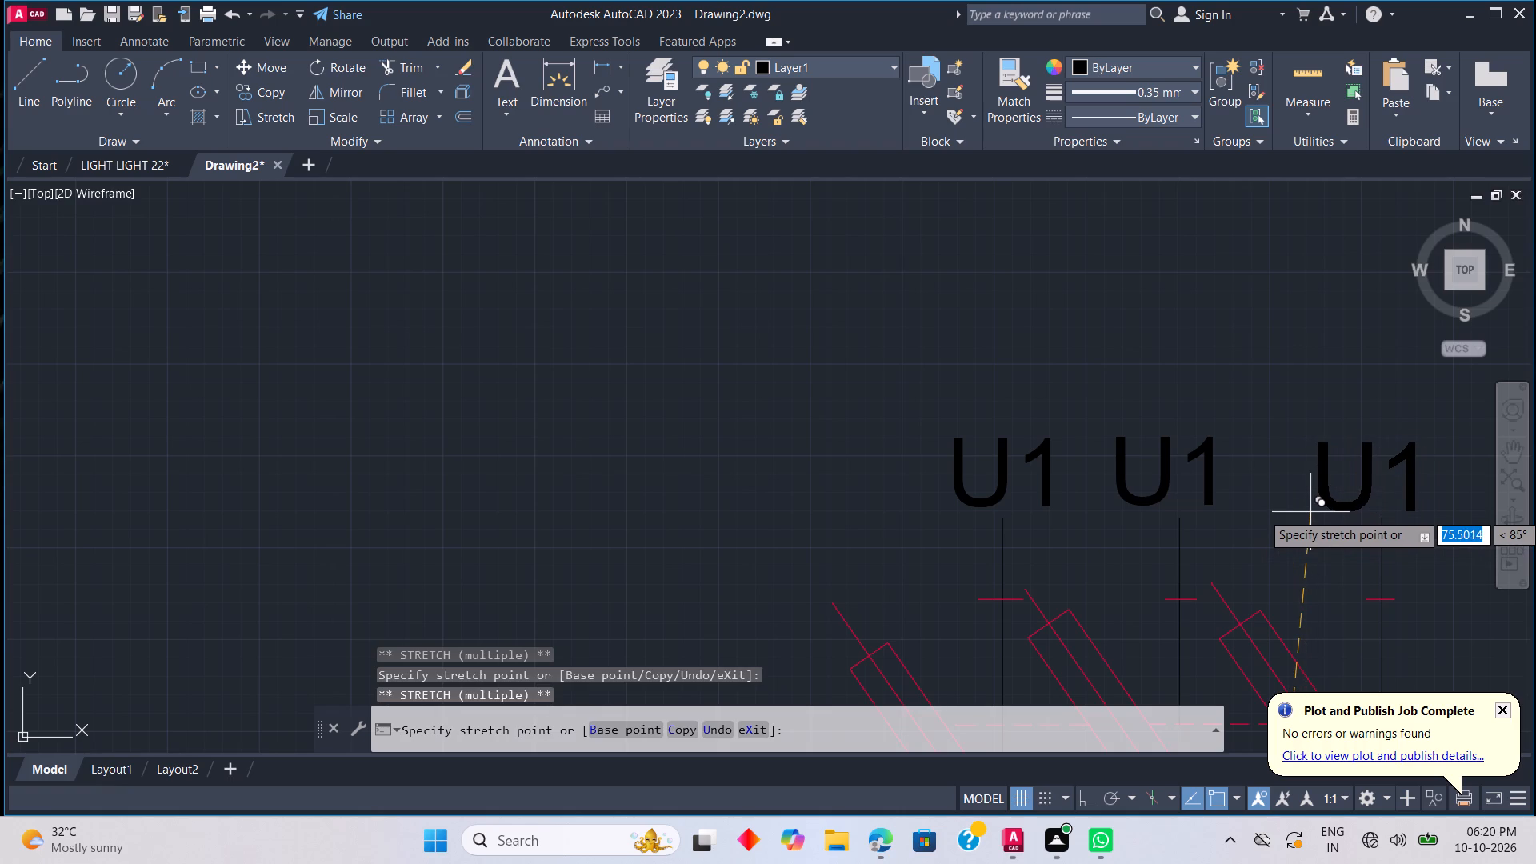
left_click(1310, 510)
Place two U1 copies, one between the cyan interlock triangle and the blue contactor, the other just left of the green contactor.
scroll(1274, 522, "down", 4)
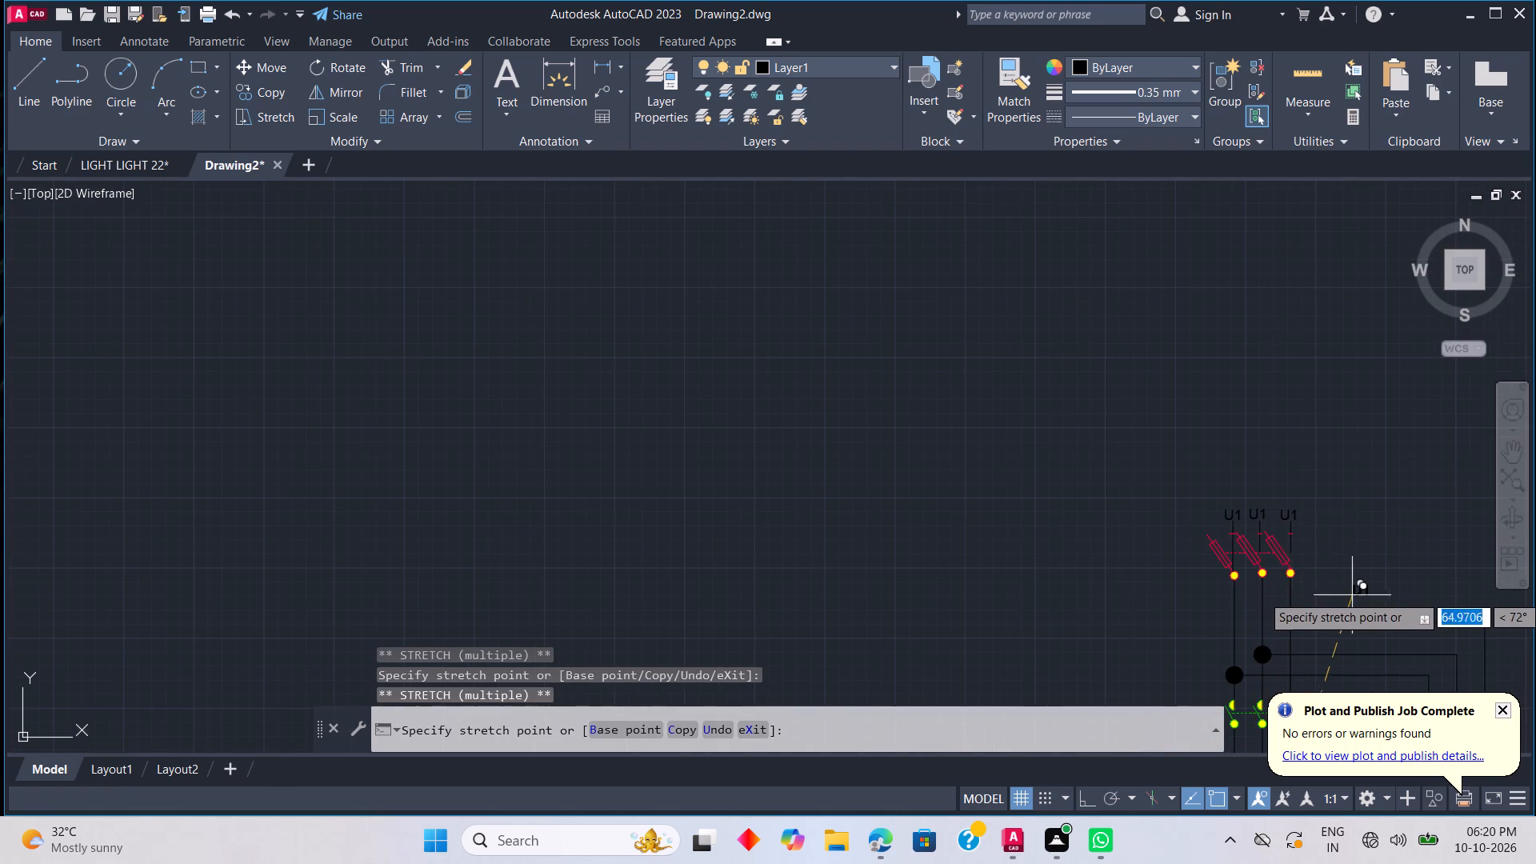
middle_click(1262, 293)
middle_click(1316, 571)
middle_click_drag(1314, 571, 1263, 330)
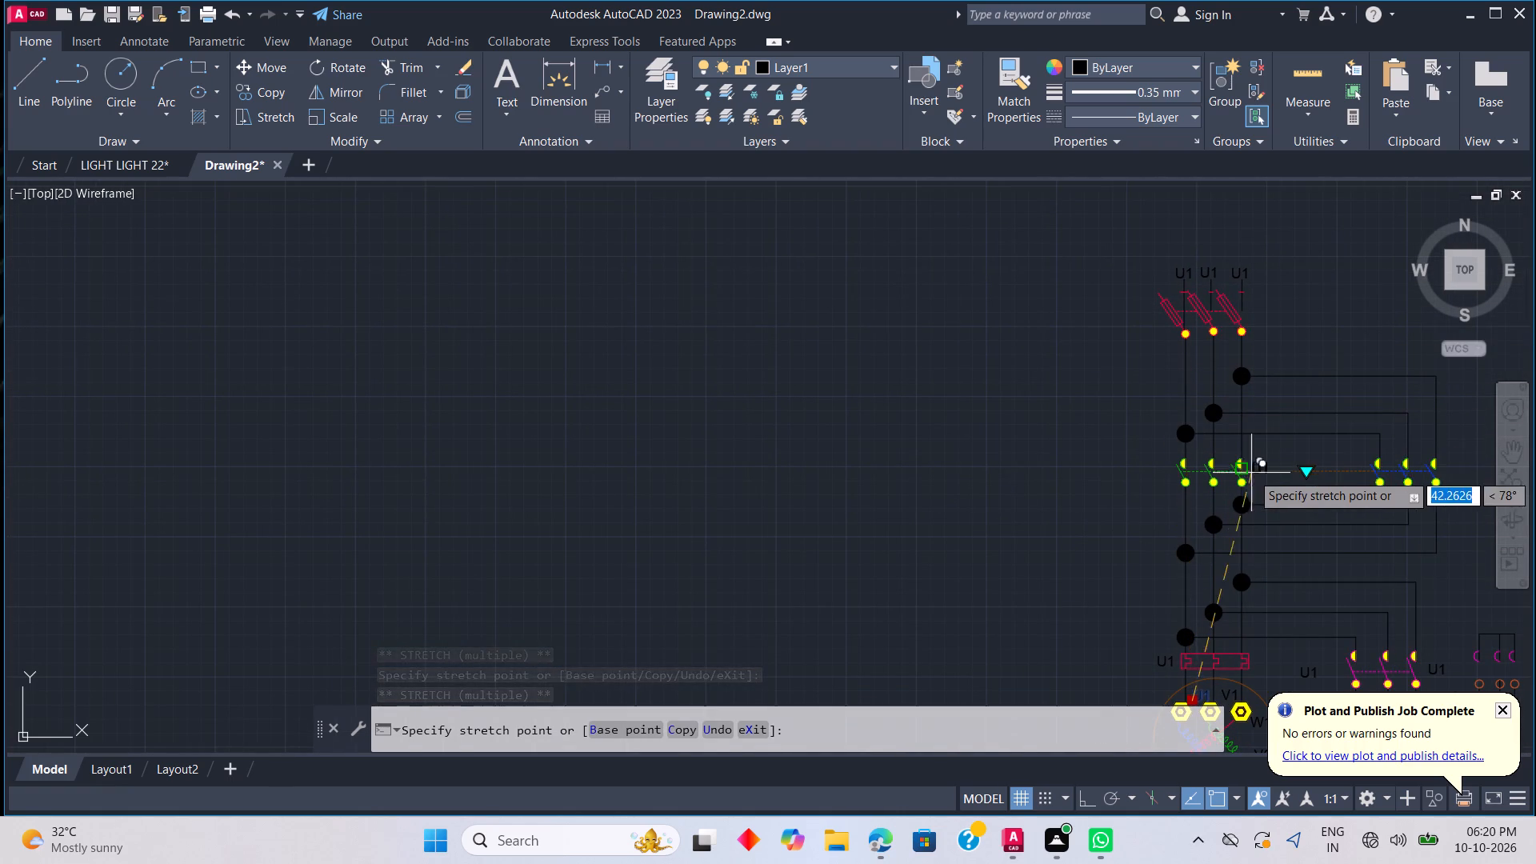
scroll(1315, 482, "up", 3)
left_click(1367, 423)
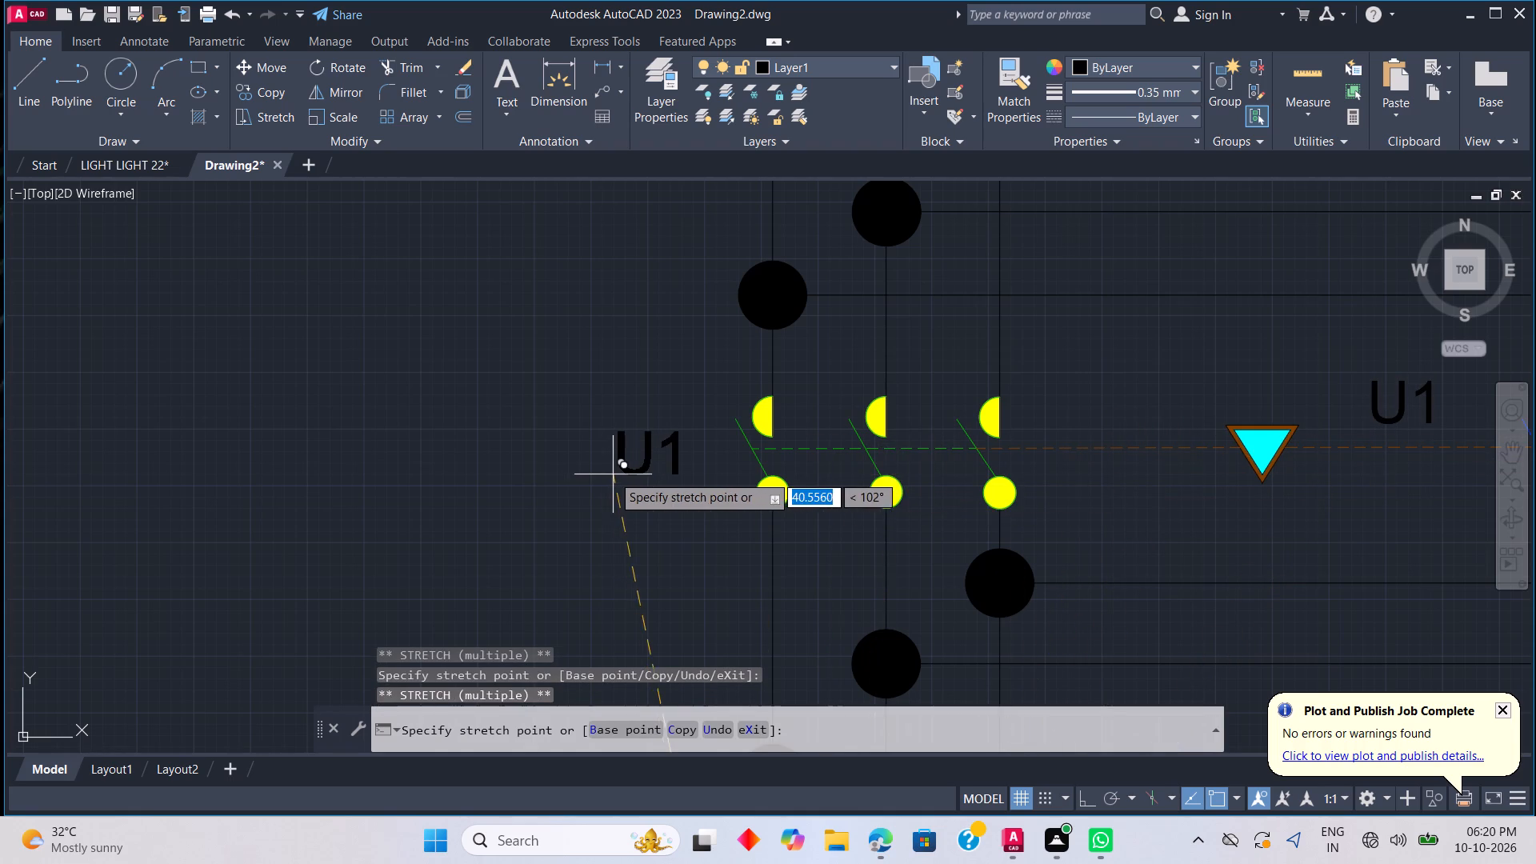
left_click(618, 470)
Place six copies of the U1 label at the blue three-pole contactor, one below and one above each pole.
scroll(926, 546, "down", 4)
scroll(1098, 594, "up", 2)
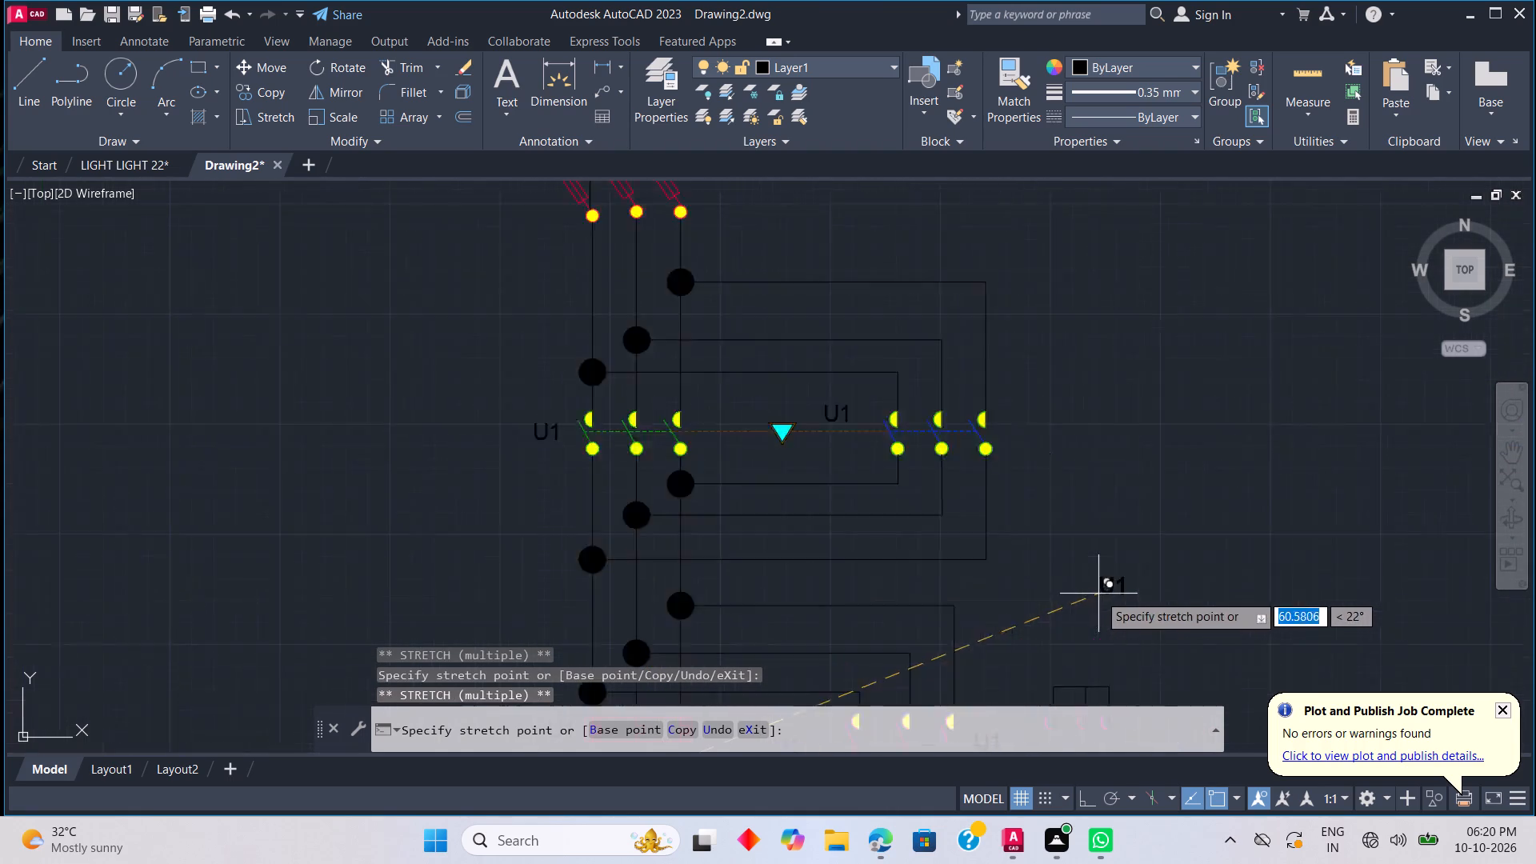
scroll(1098, 594, "up", 2)
scroll(915, 426, "down", 3)
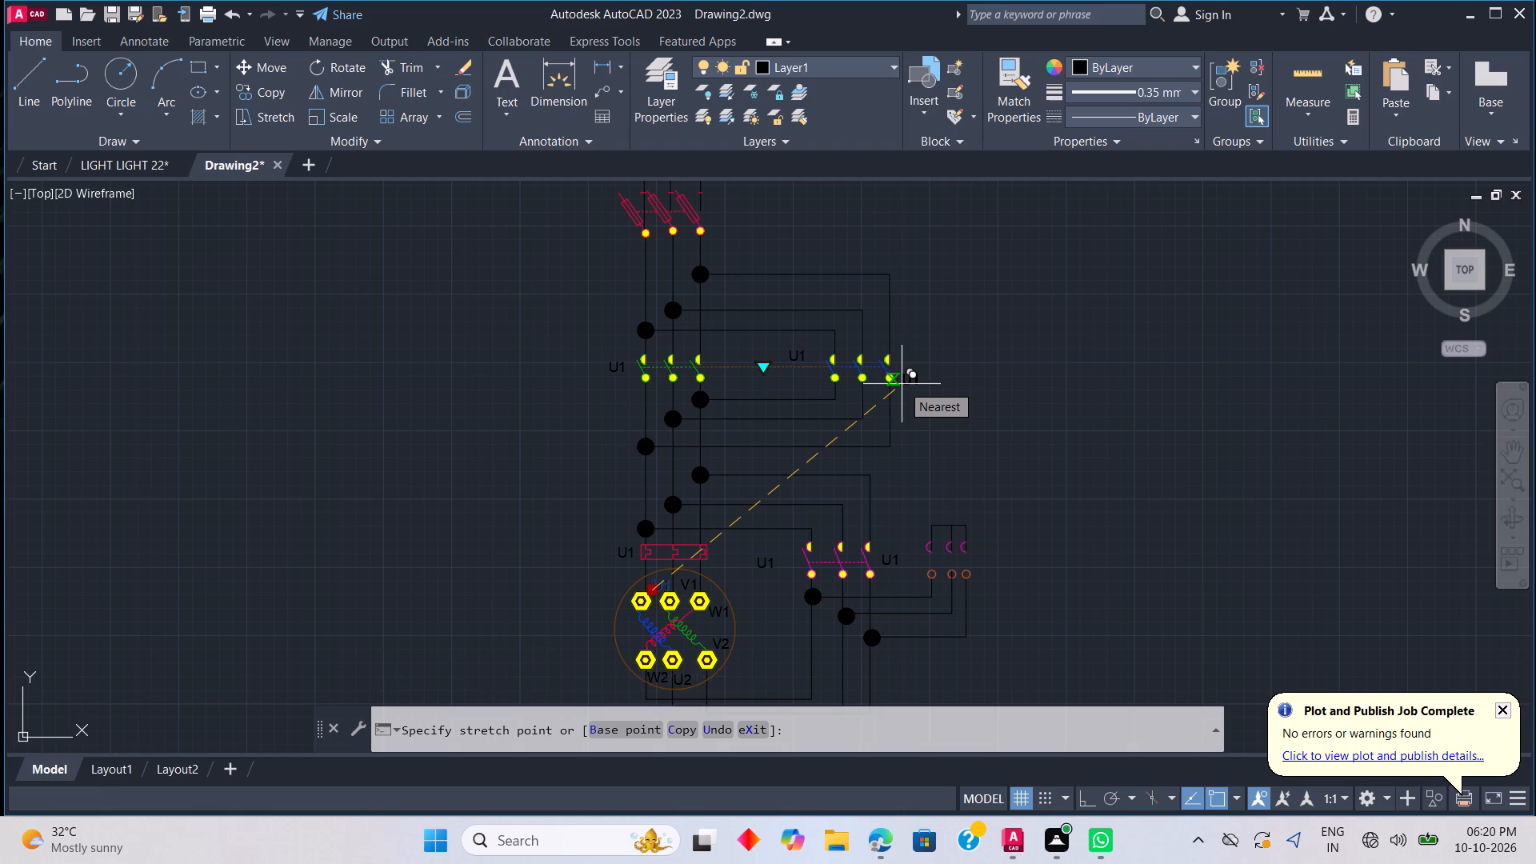
scroll(903, 385, "down", 2)
scroll(900, 413, "up", 2)
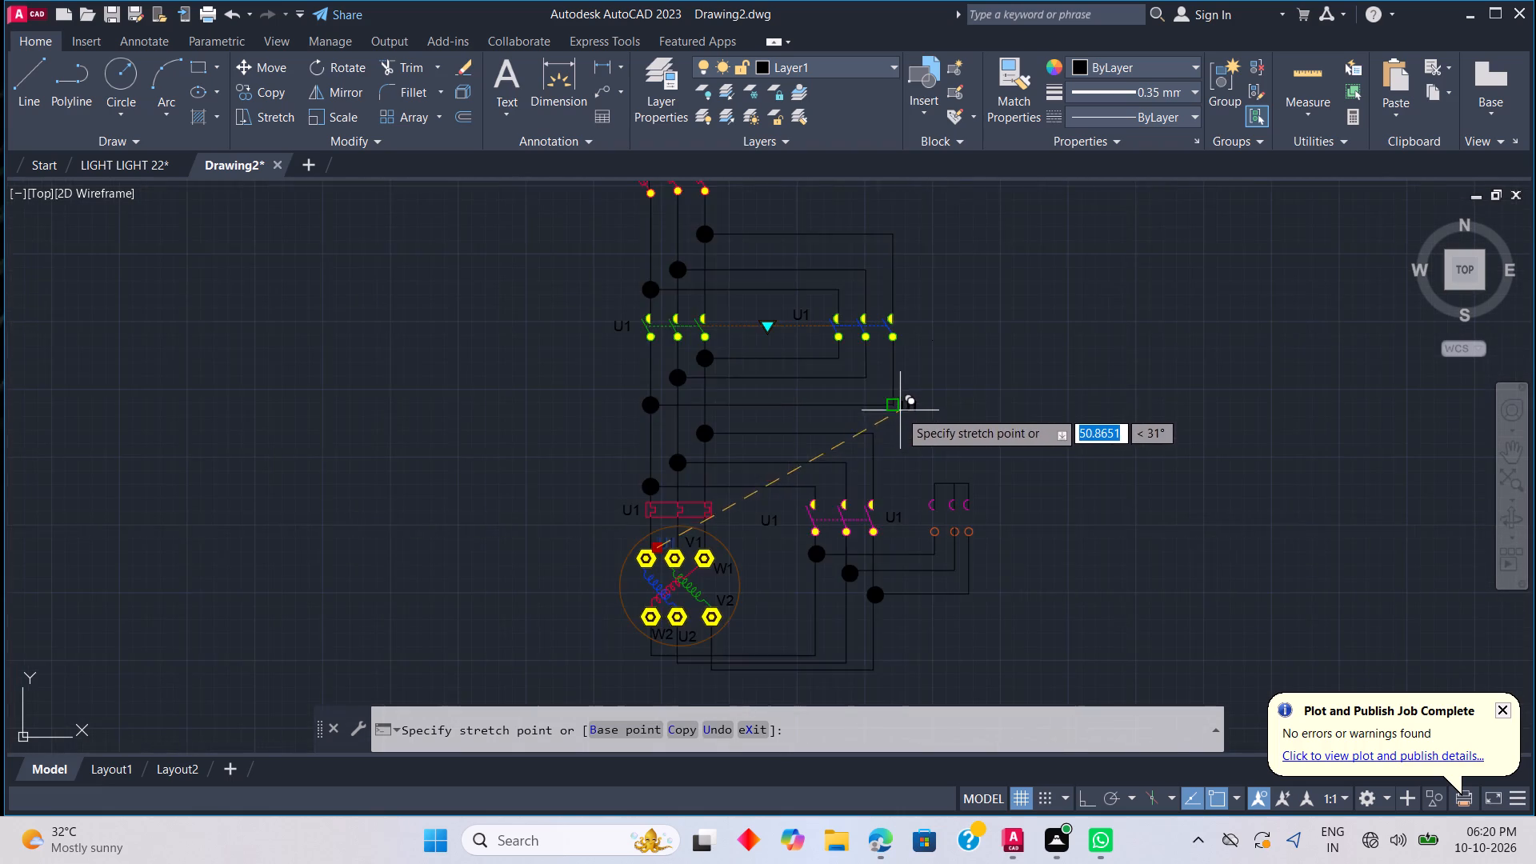
scroll(910, 367, "up", 3)
middle_click(853, 340)
middle_click_drag(853, 340, 902, 445)
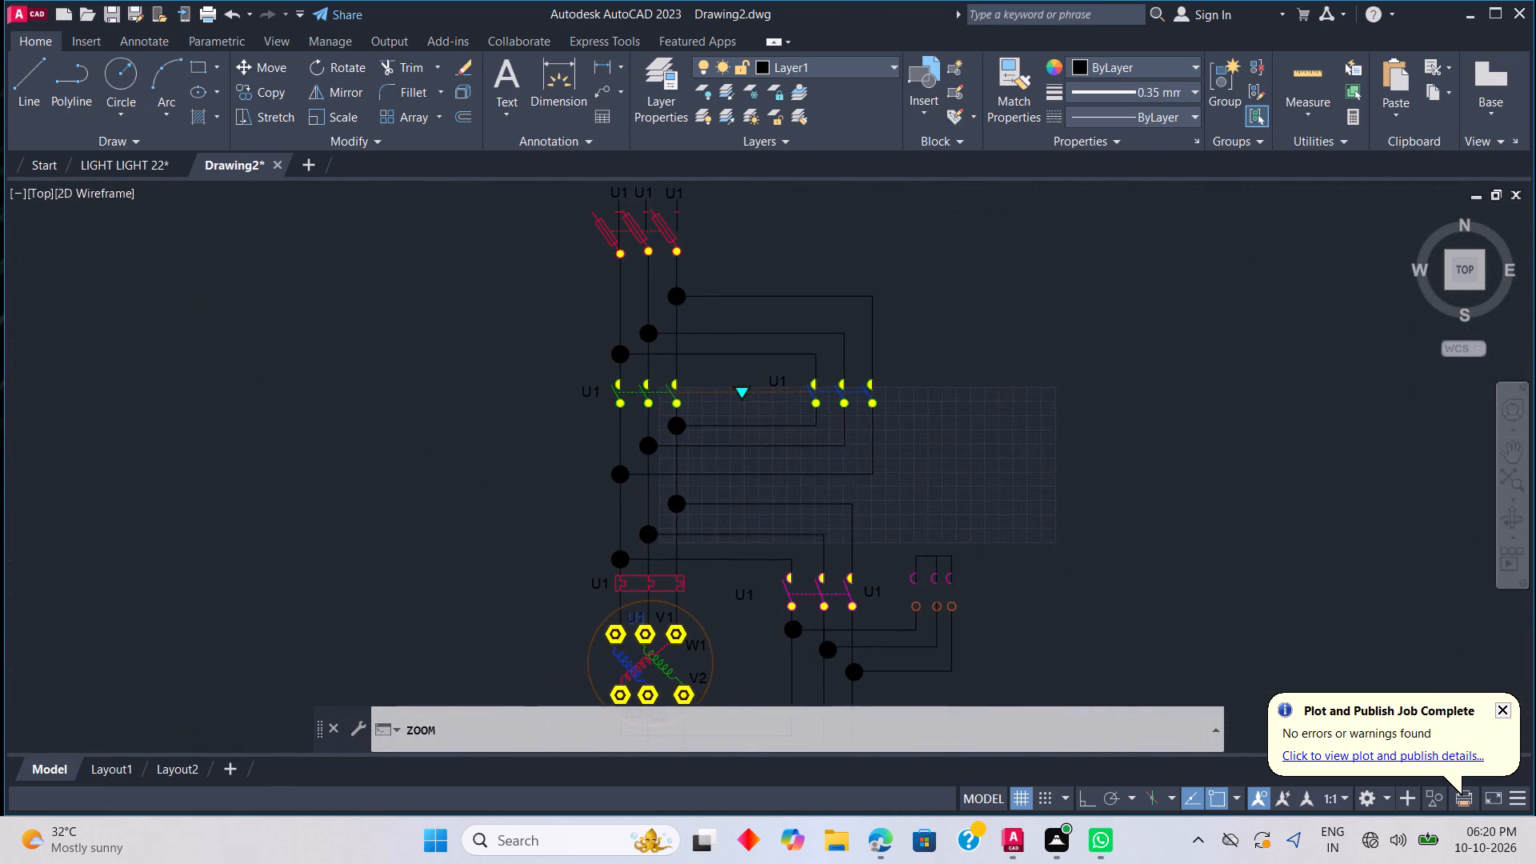
scroll(858, 387, "up", 2)
scroll(910, 487, "up", 1)
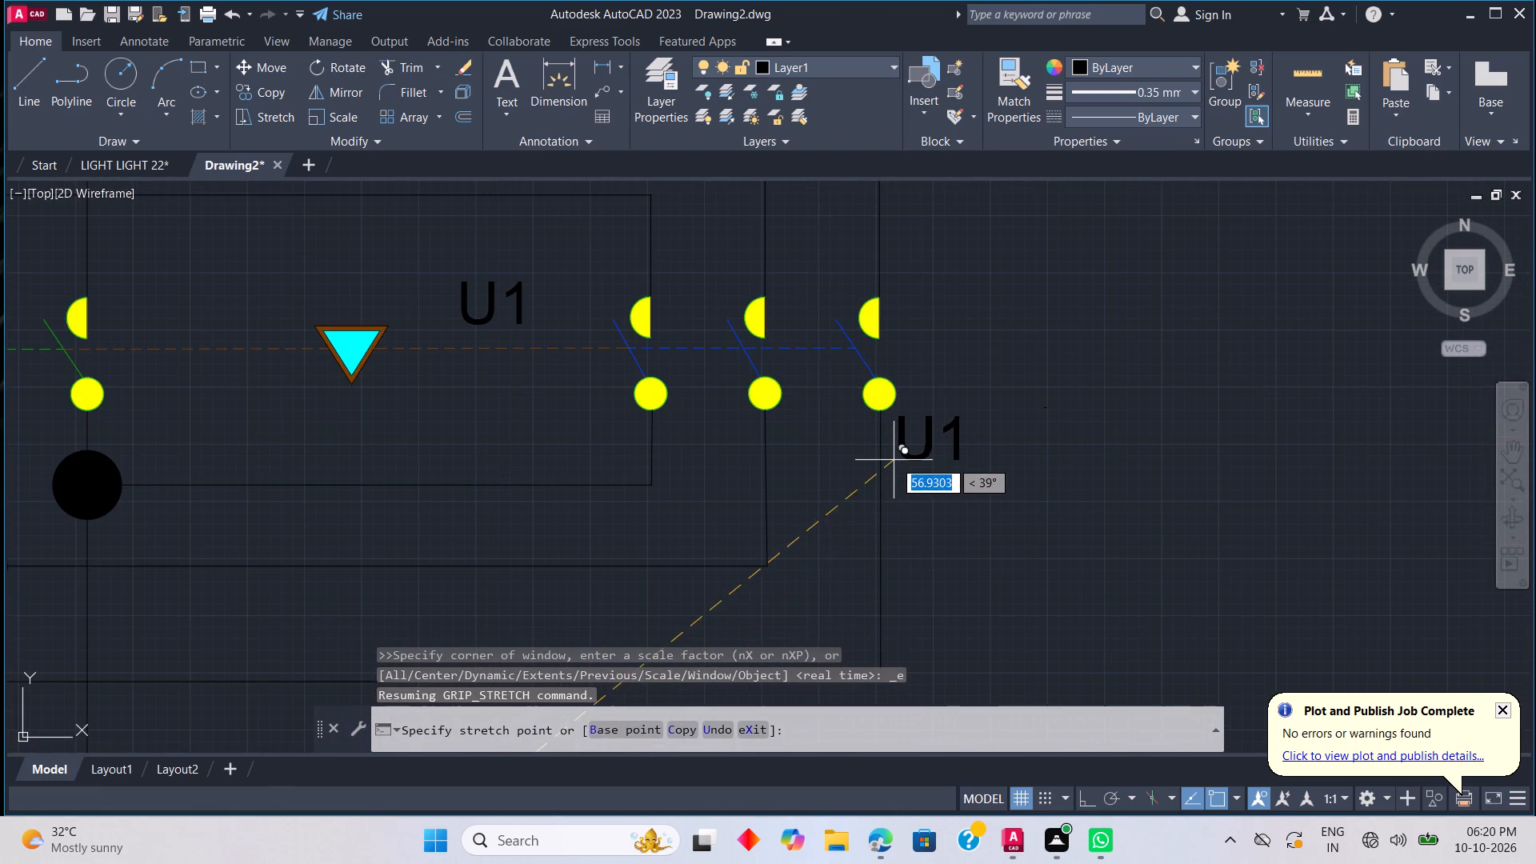
left_click(890, 478)
left_click(772, 478)
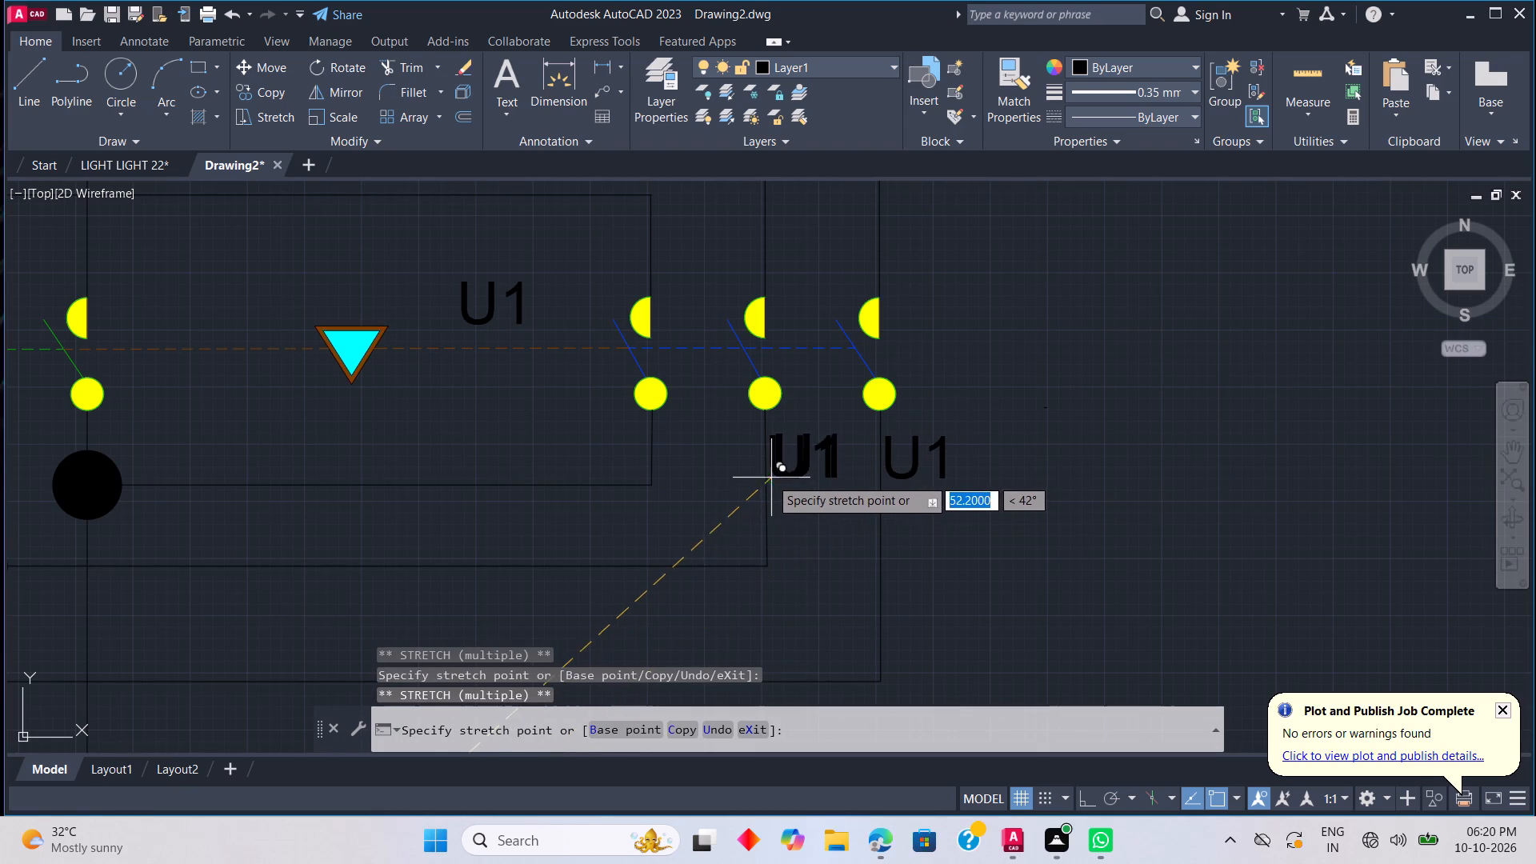
left_click(657, 469)
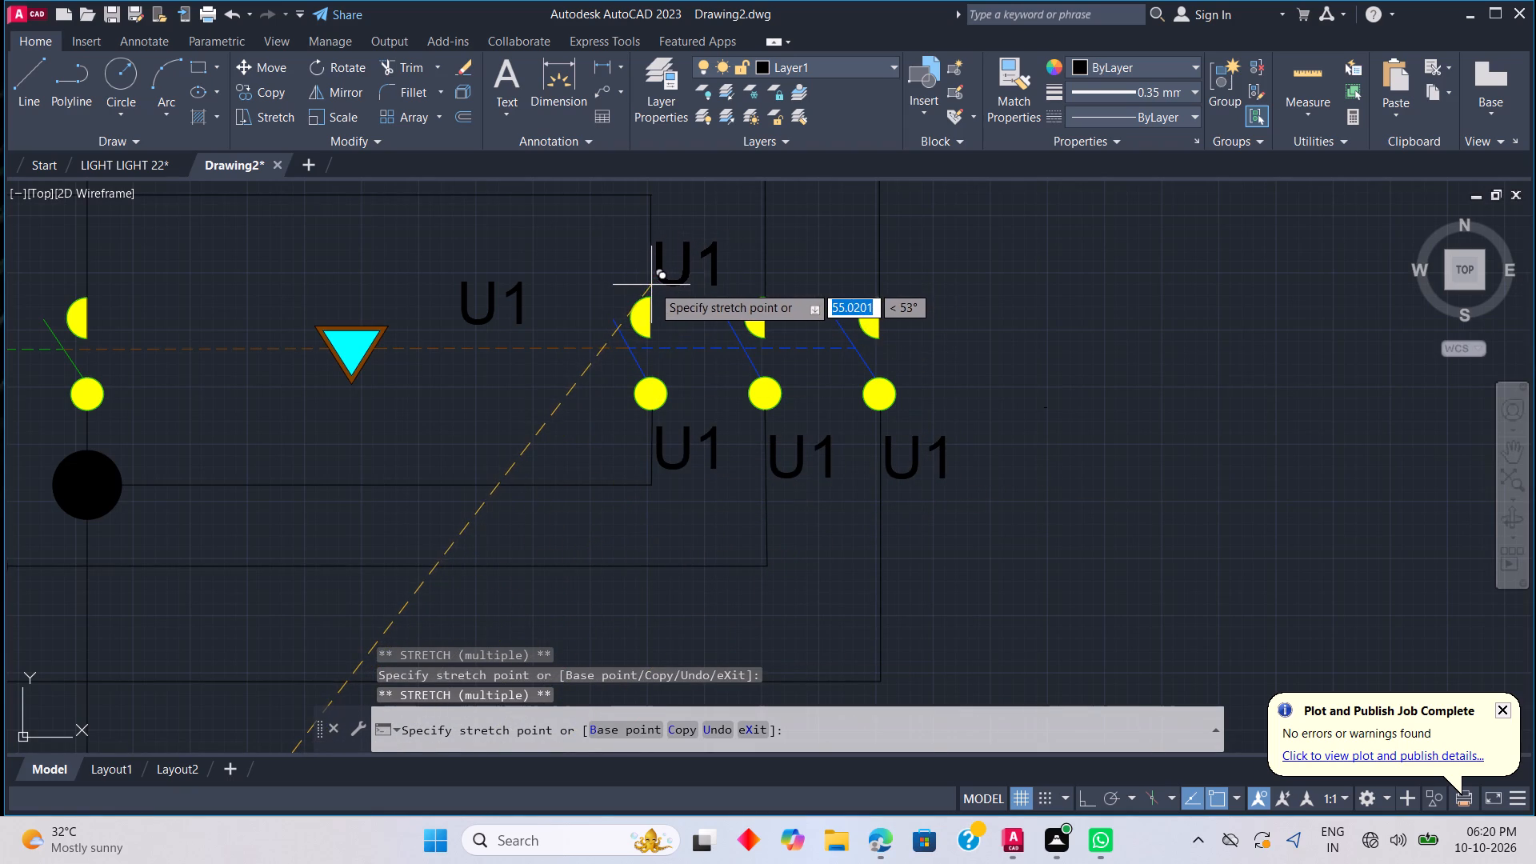
left_click(653, 285)
left_click(770, 283)
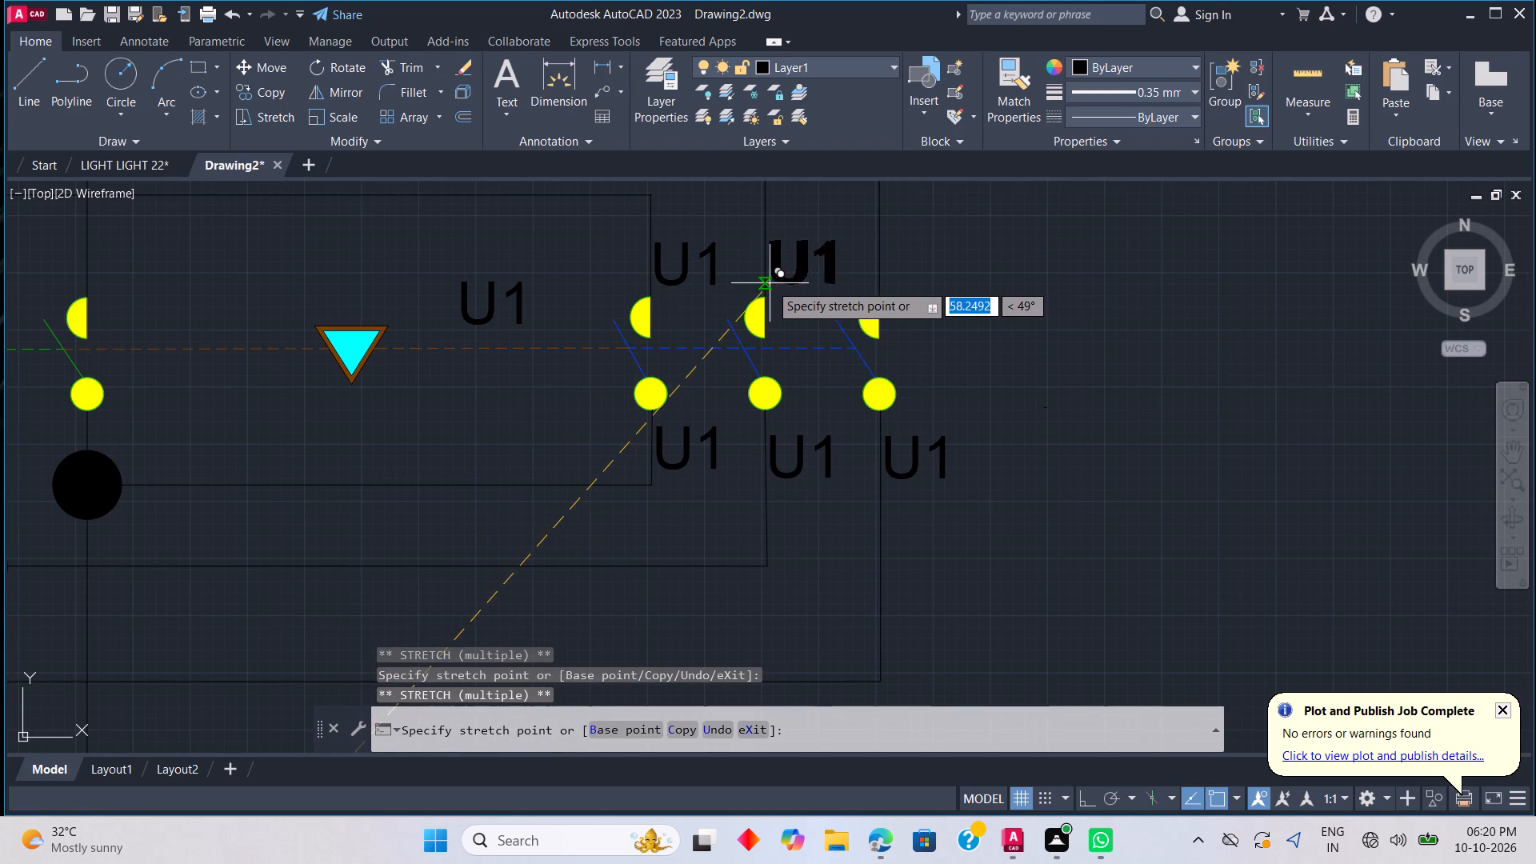
left_click(888, 286)
Place three copies of the U1 label above the green contactor, one beside each pole's upper contact.
scroll(475, 421, "down", 2)
scroll(205, 360, "up", 2)
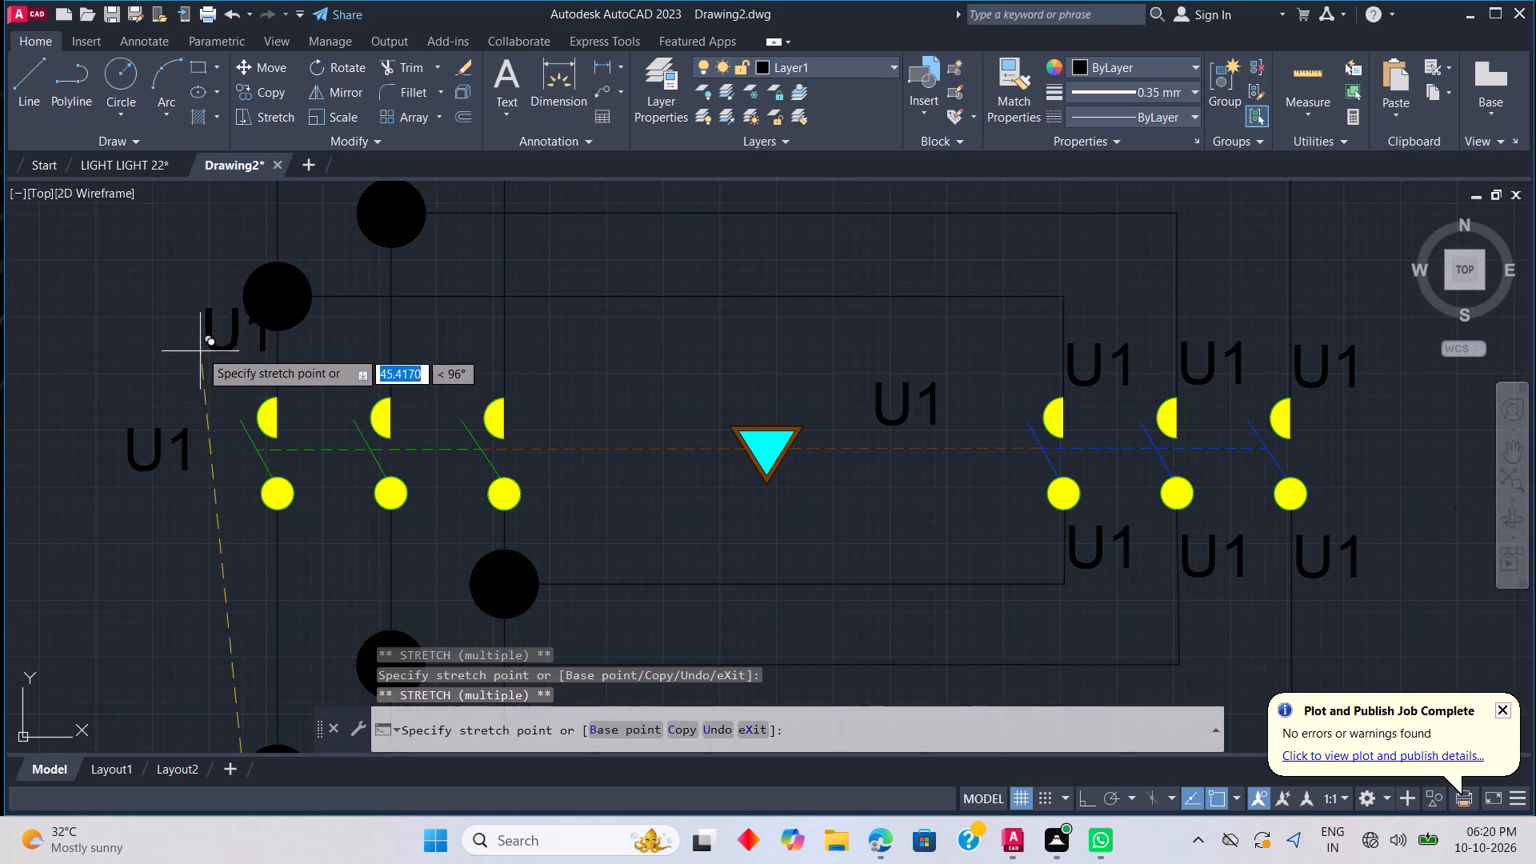
middle_click(206, 276)
middle_click_drag(206, 276, 257, 478)
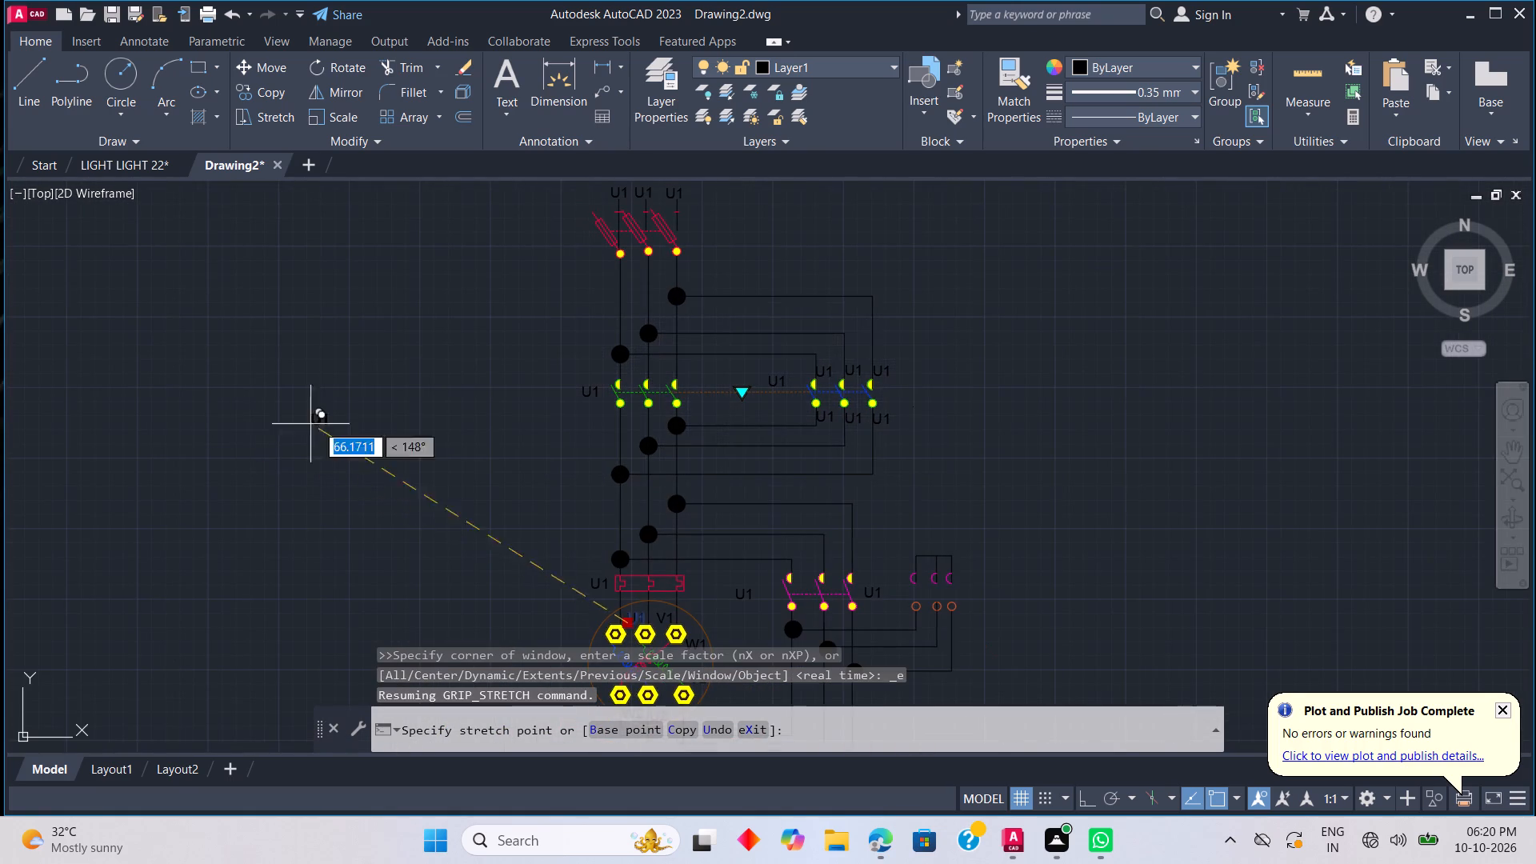
scroll(529, 347, "up", 2)
scroll(759, 416, "up", 3)
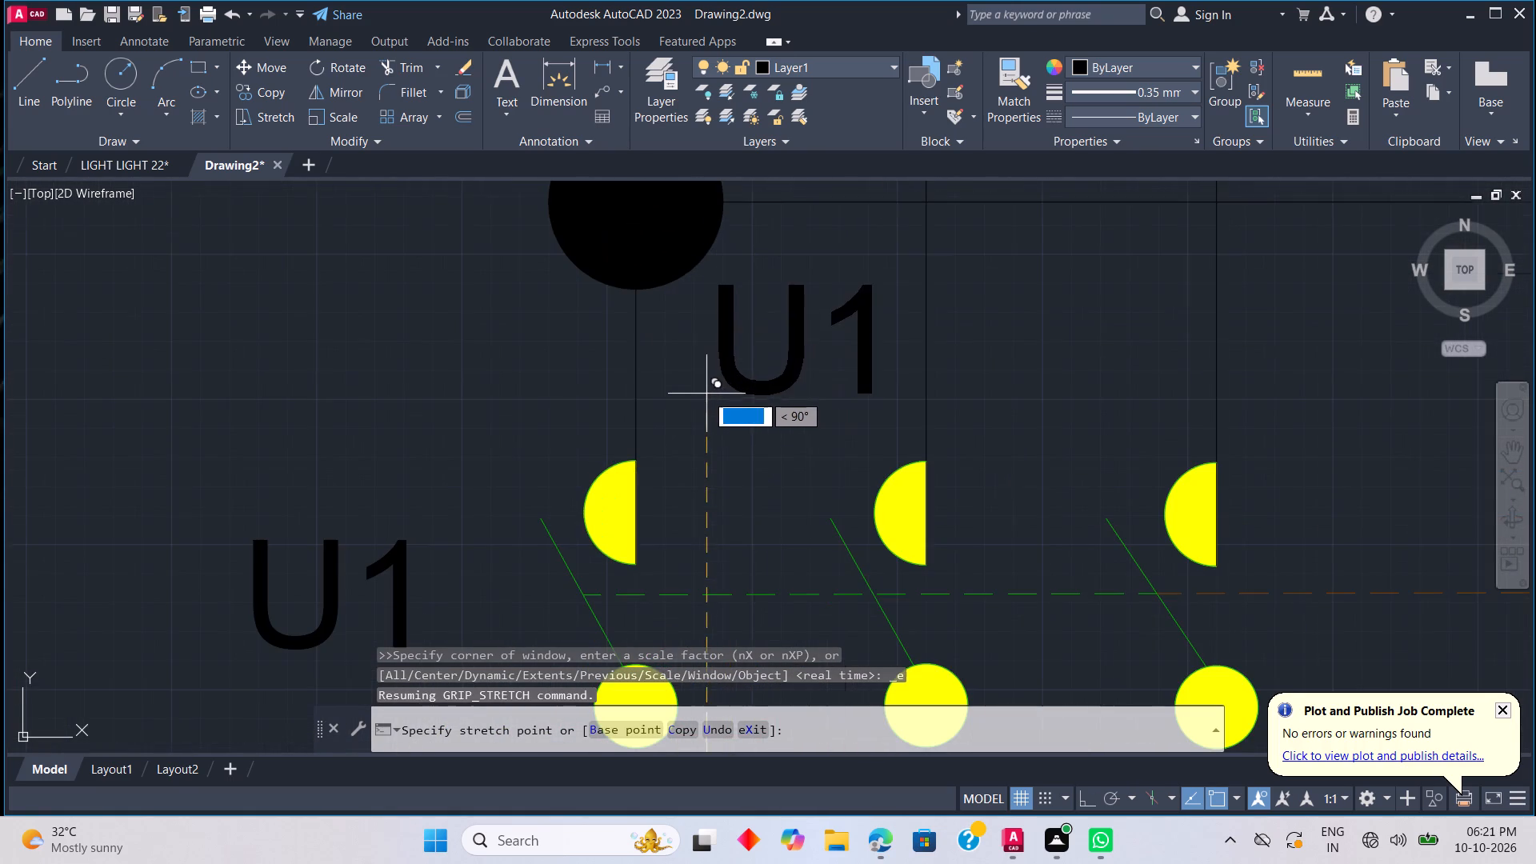
left_click(657, 419)
left_click(945, 419)
scroll(961, 422, "down", 3)
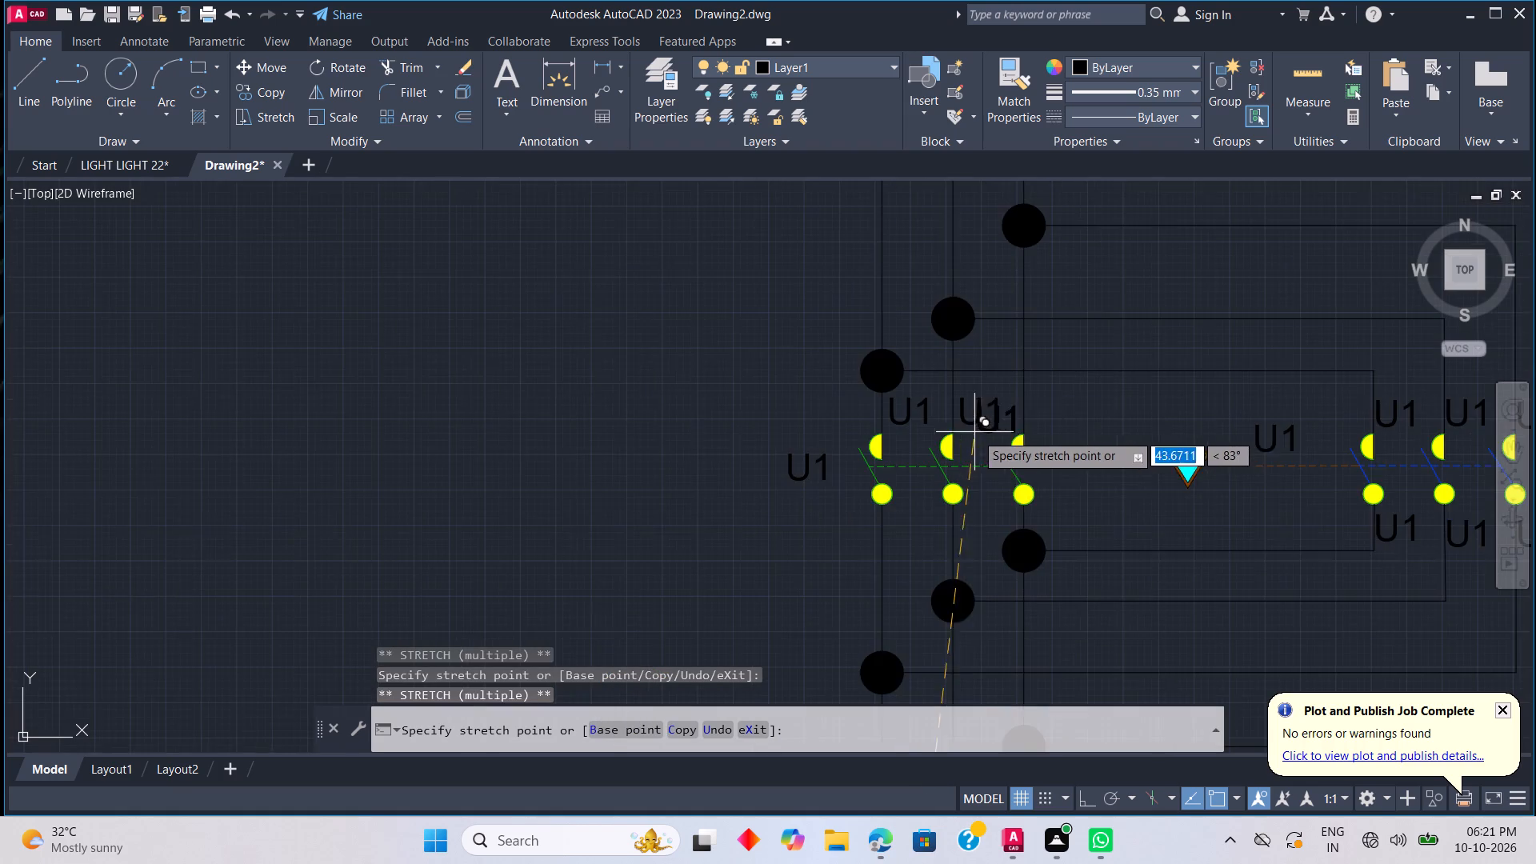
scroll(1019, 429, "up", 2)
left_click(1030, 414)
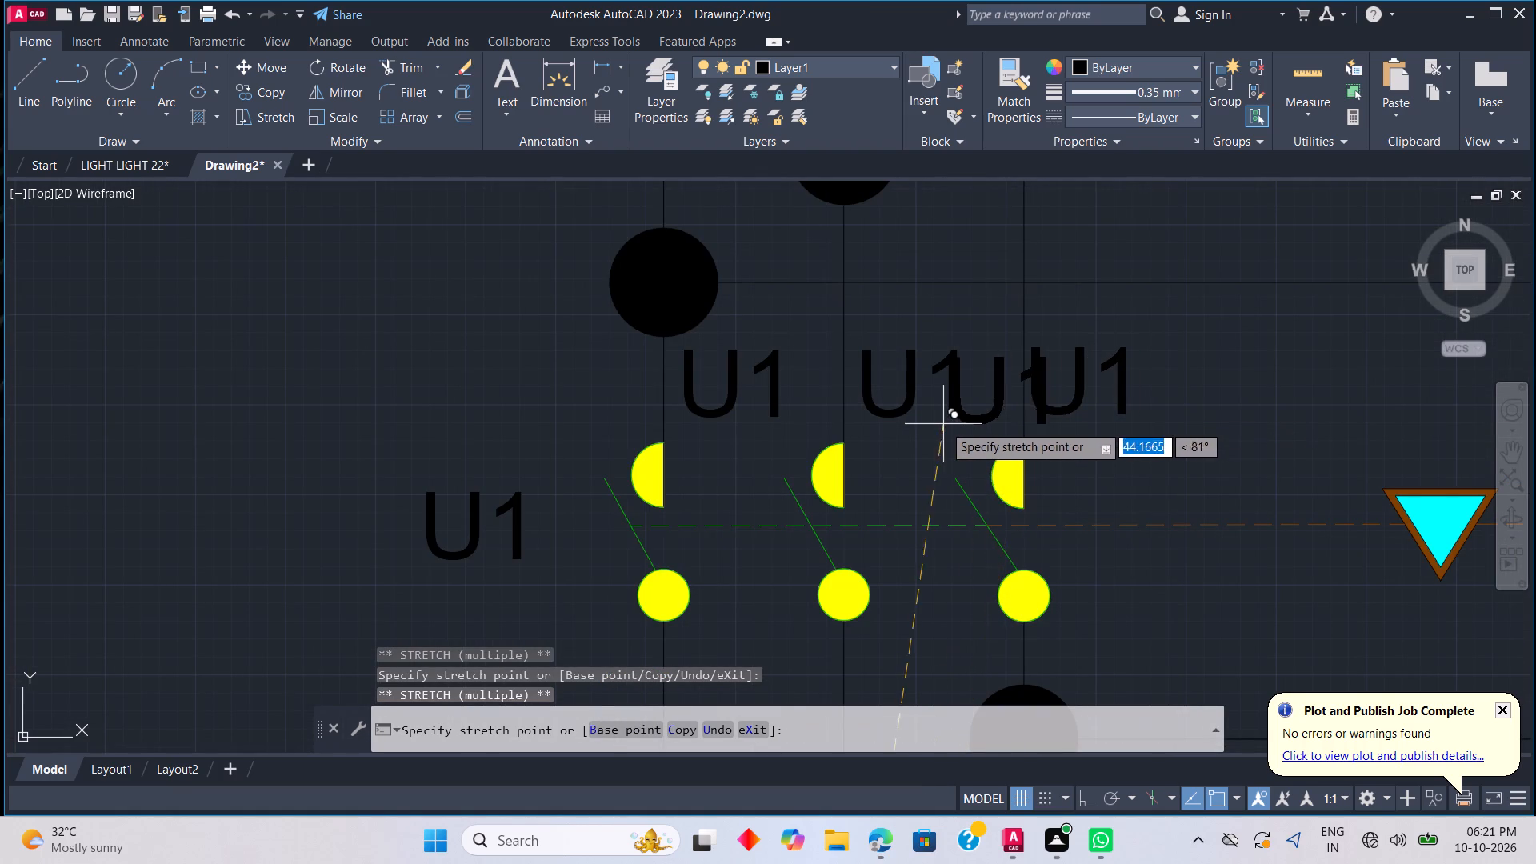
Place three copies of the U1 label below the red switch, one beside each pole's outgoing line.
scroll(926, 429, "down", 2)
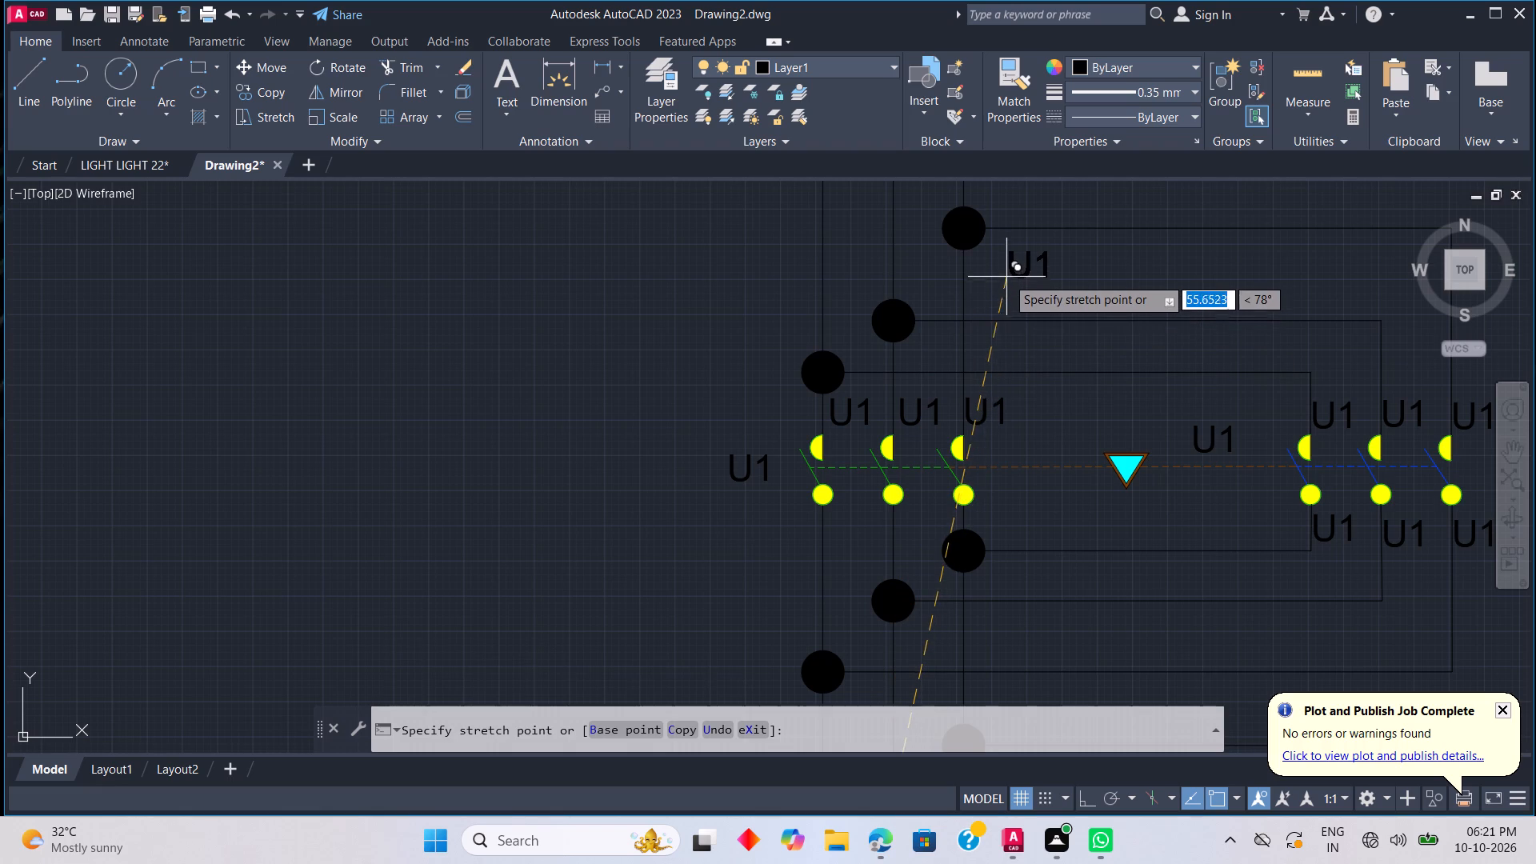
middle_click_drag(1025, 350, 1034, 511)
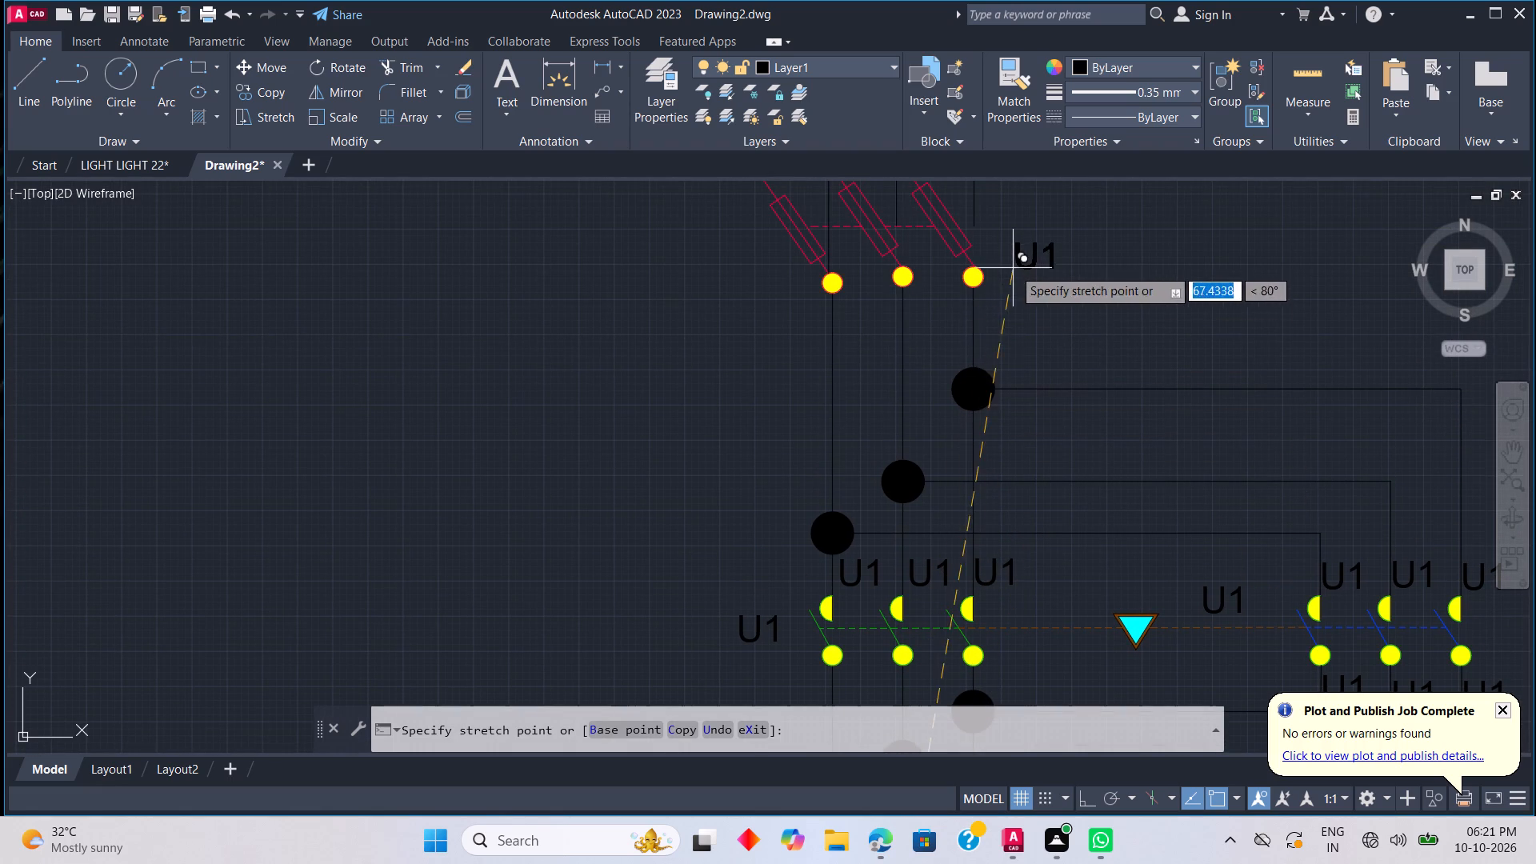
left_click(981, 322)
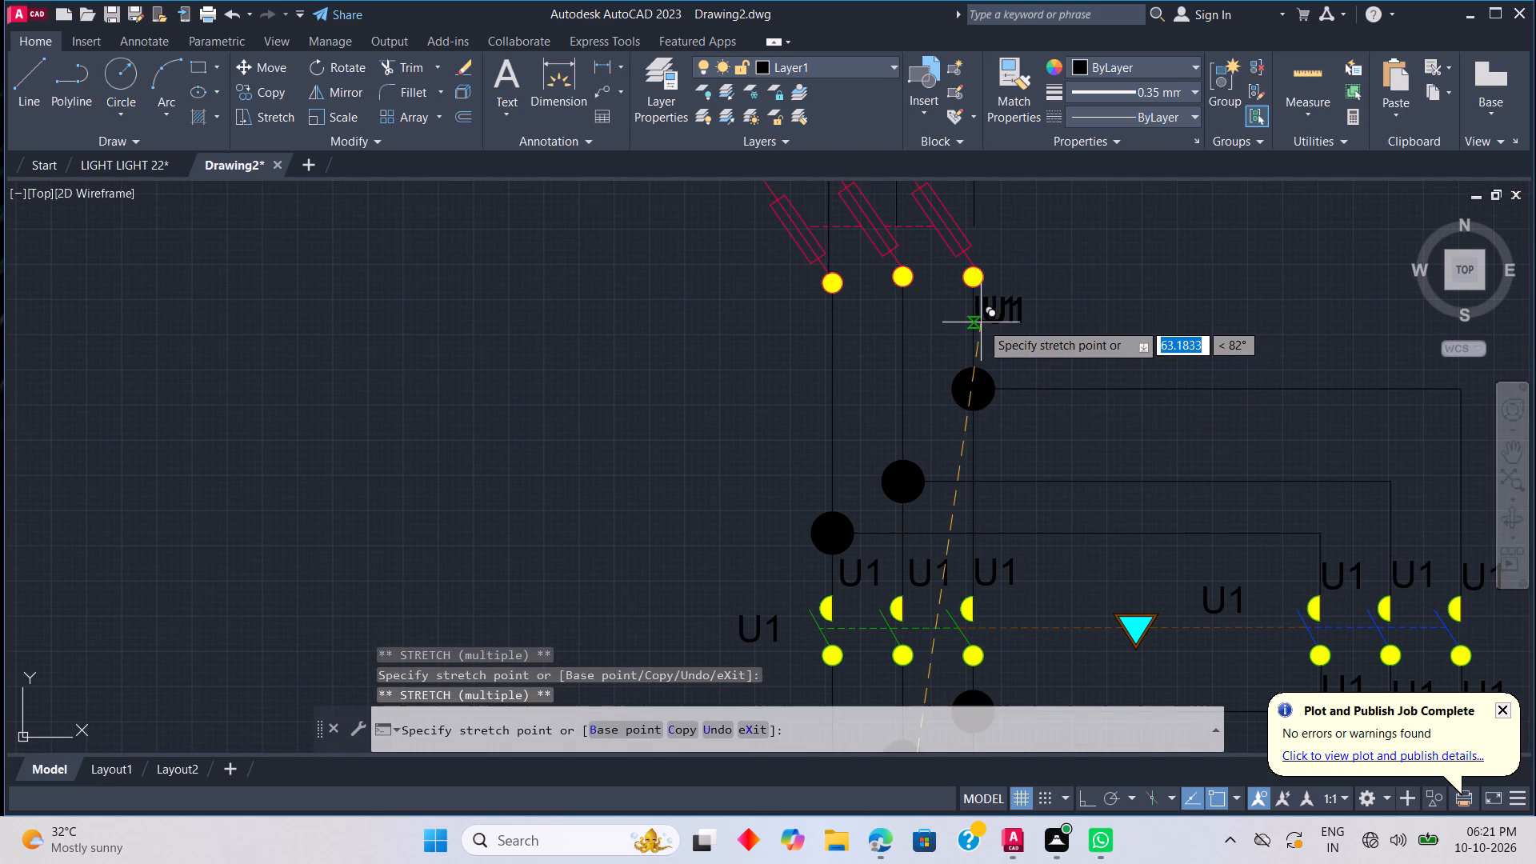
left_click(909, 324)
left_click(840, 330)
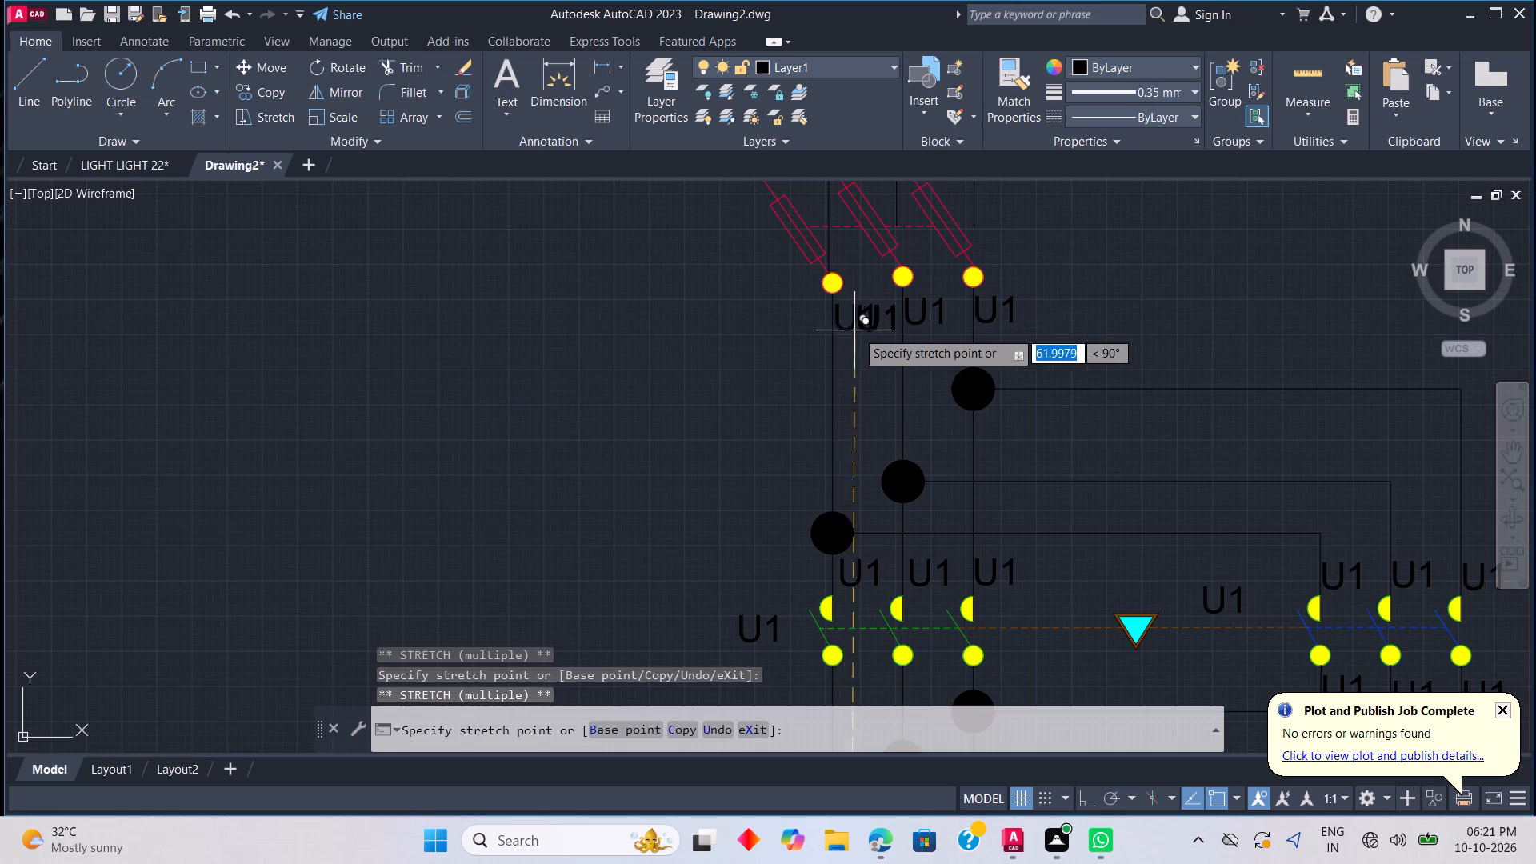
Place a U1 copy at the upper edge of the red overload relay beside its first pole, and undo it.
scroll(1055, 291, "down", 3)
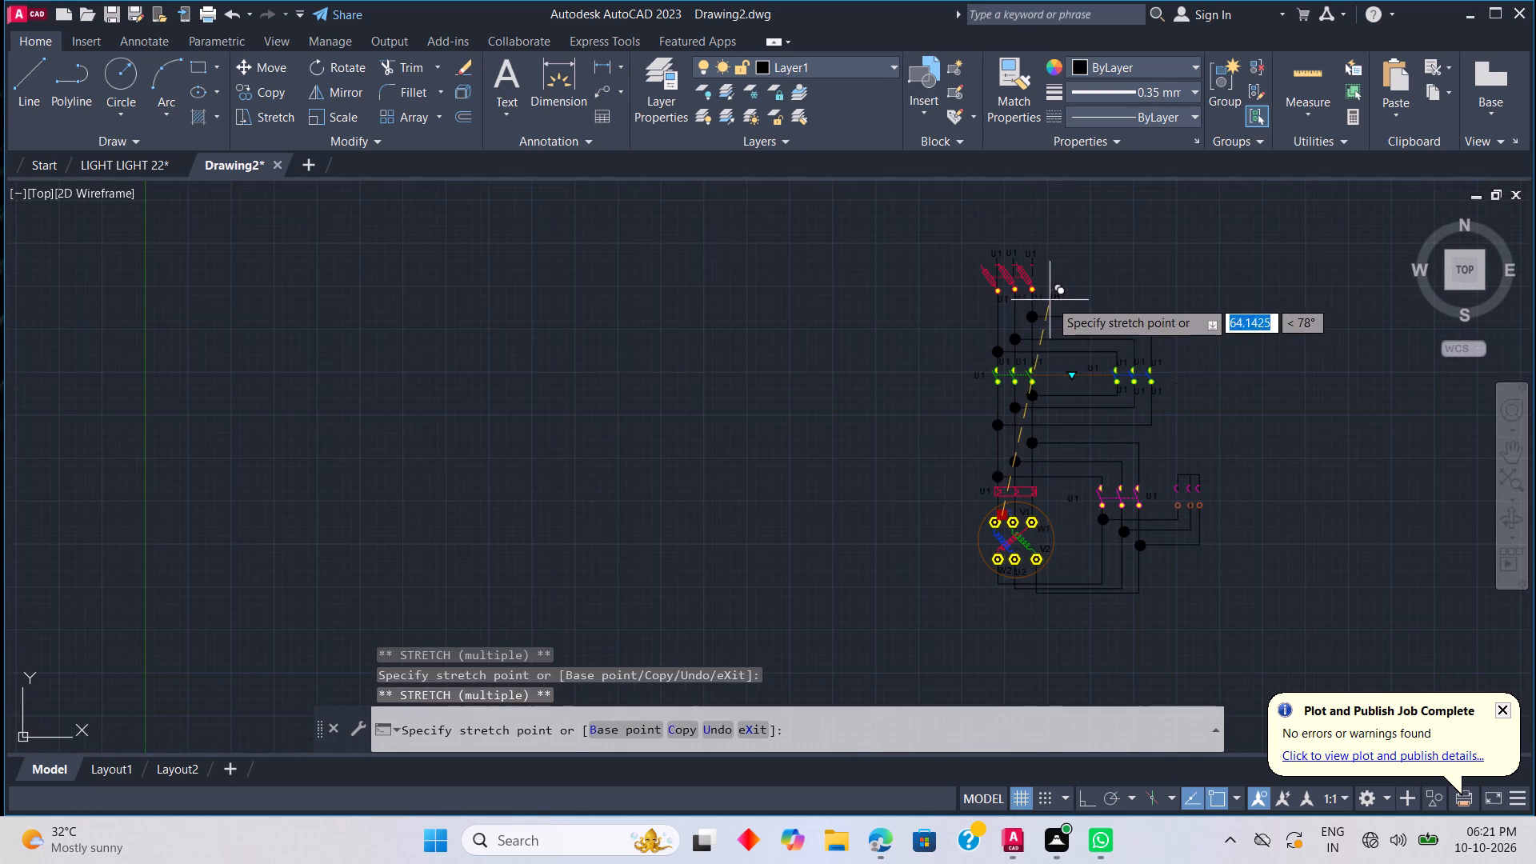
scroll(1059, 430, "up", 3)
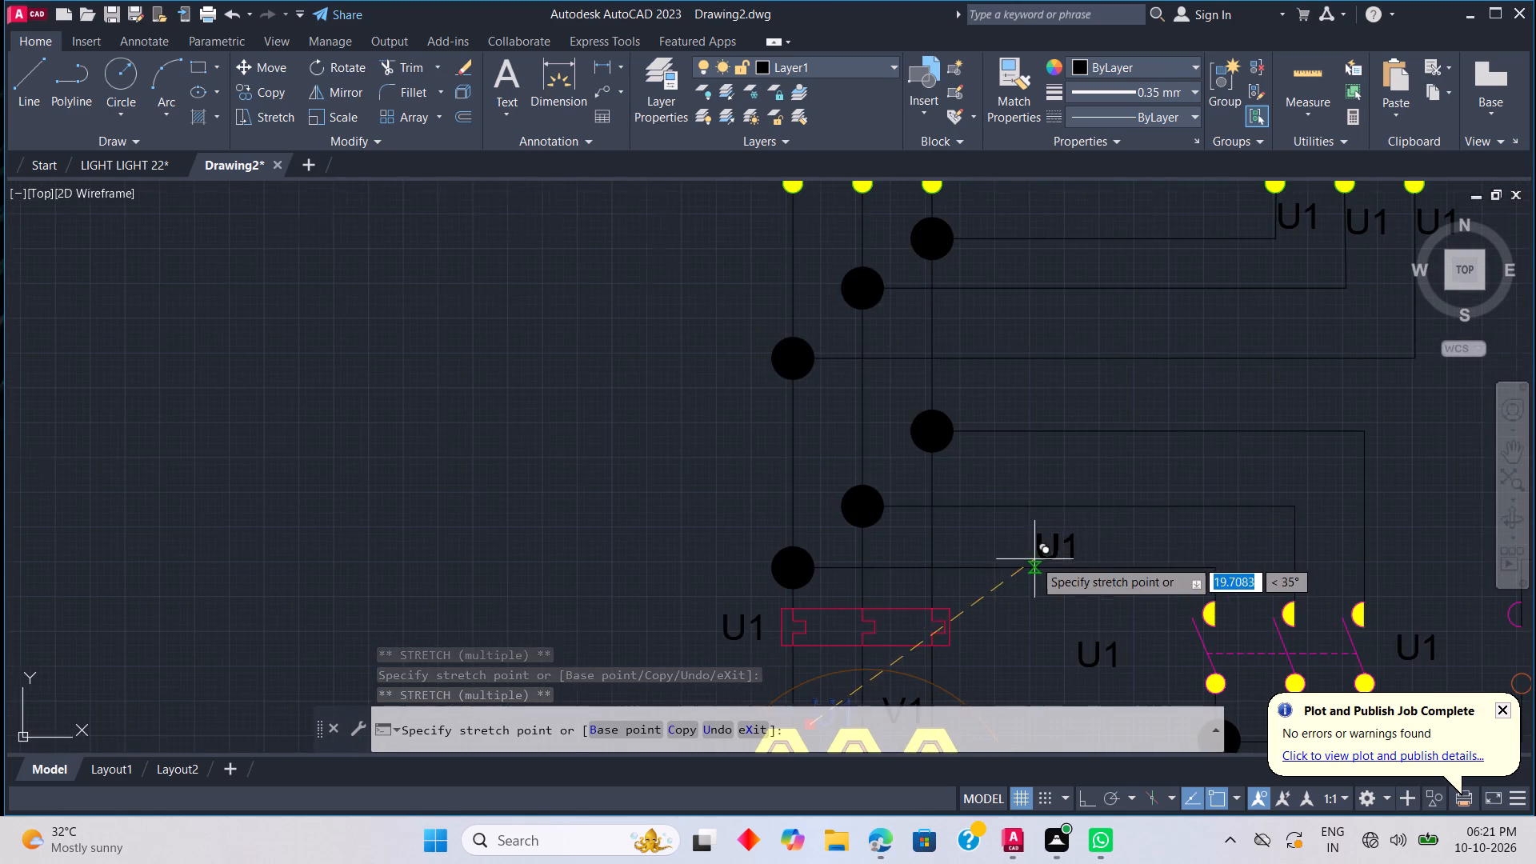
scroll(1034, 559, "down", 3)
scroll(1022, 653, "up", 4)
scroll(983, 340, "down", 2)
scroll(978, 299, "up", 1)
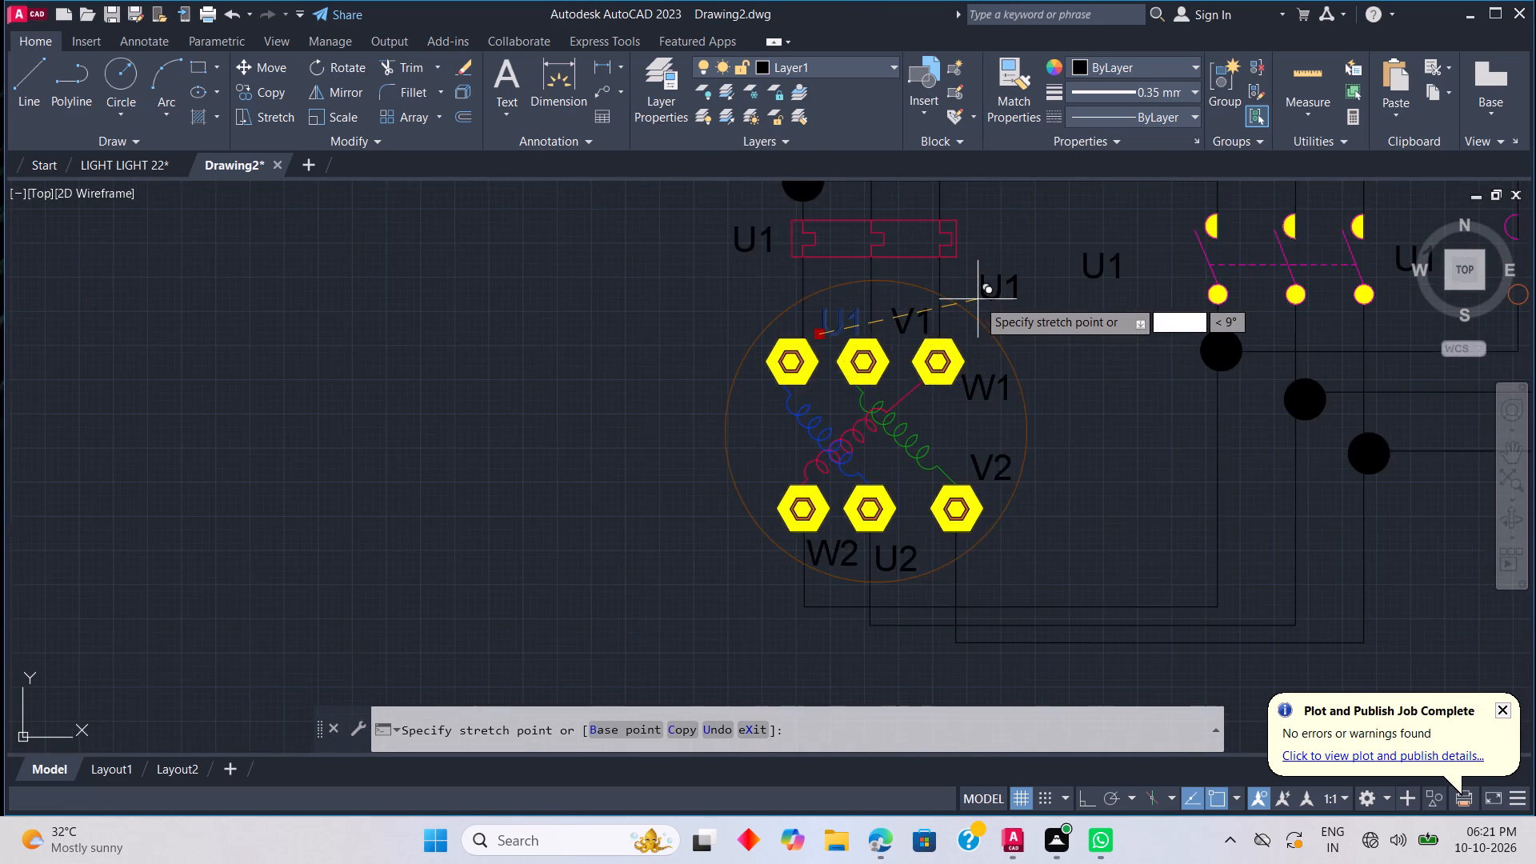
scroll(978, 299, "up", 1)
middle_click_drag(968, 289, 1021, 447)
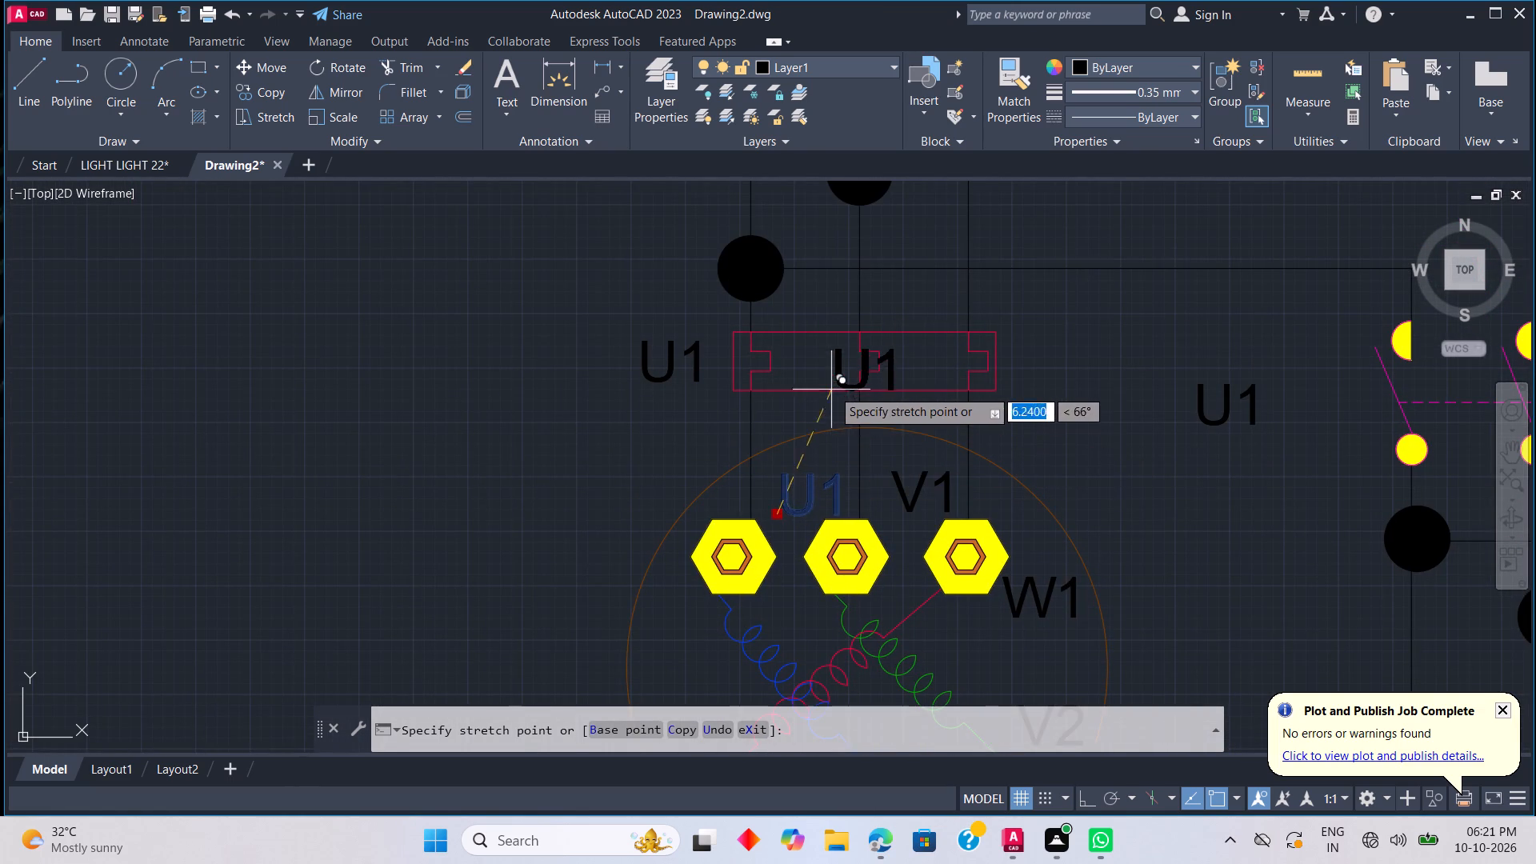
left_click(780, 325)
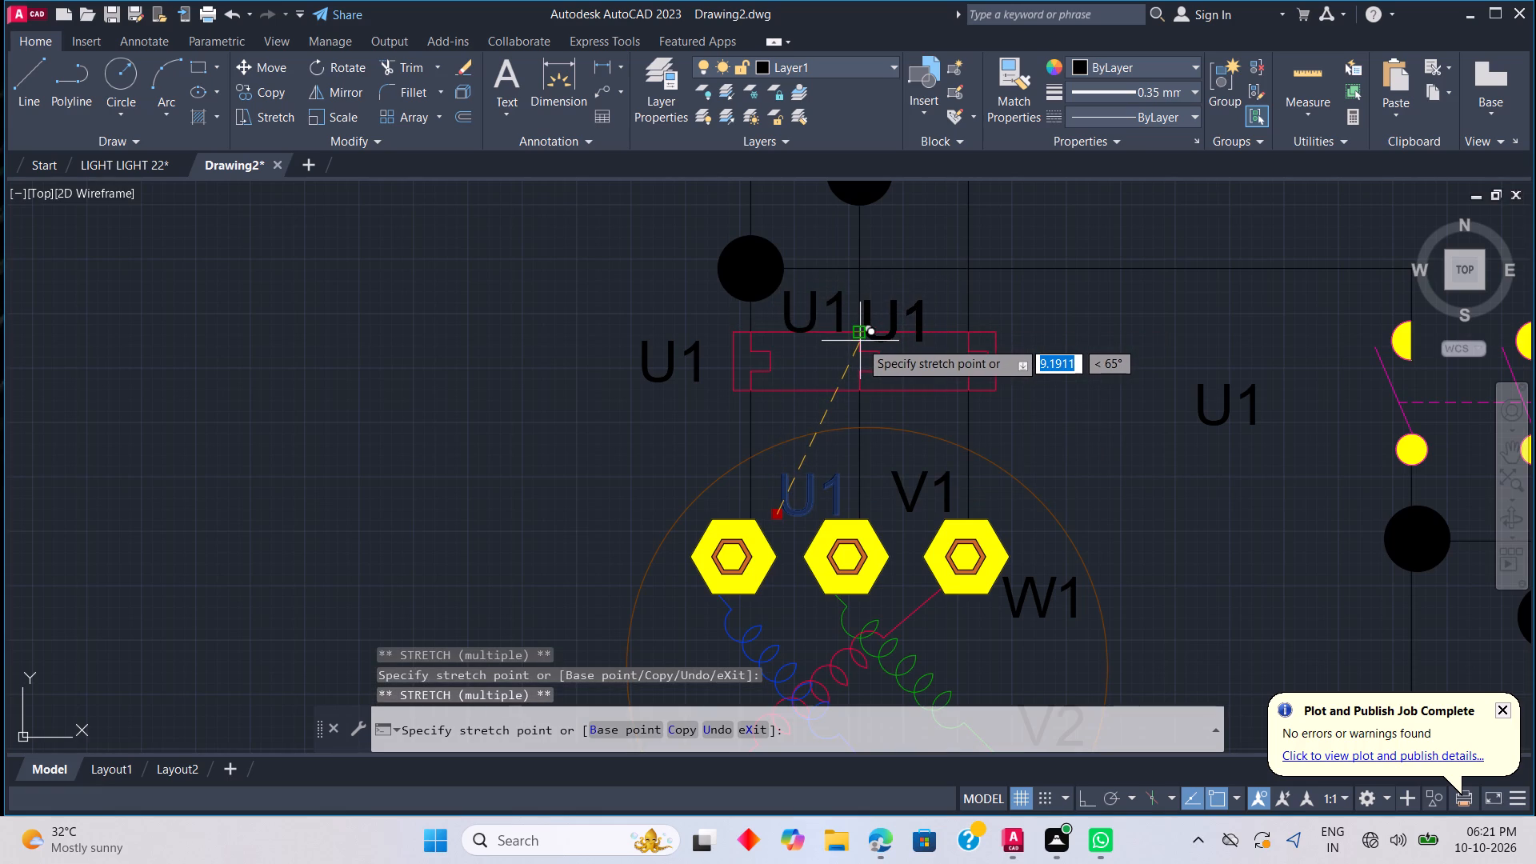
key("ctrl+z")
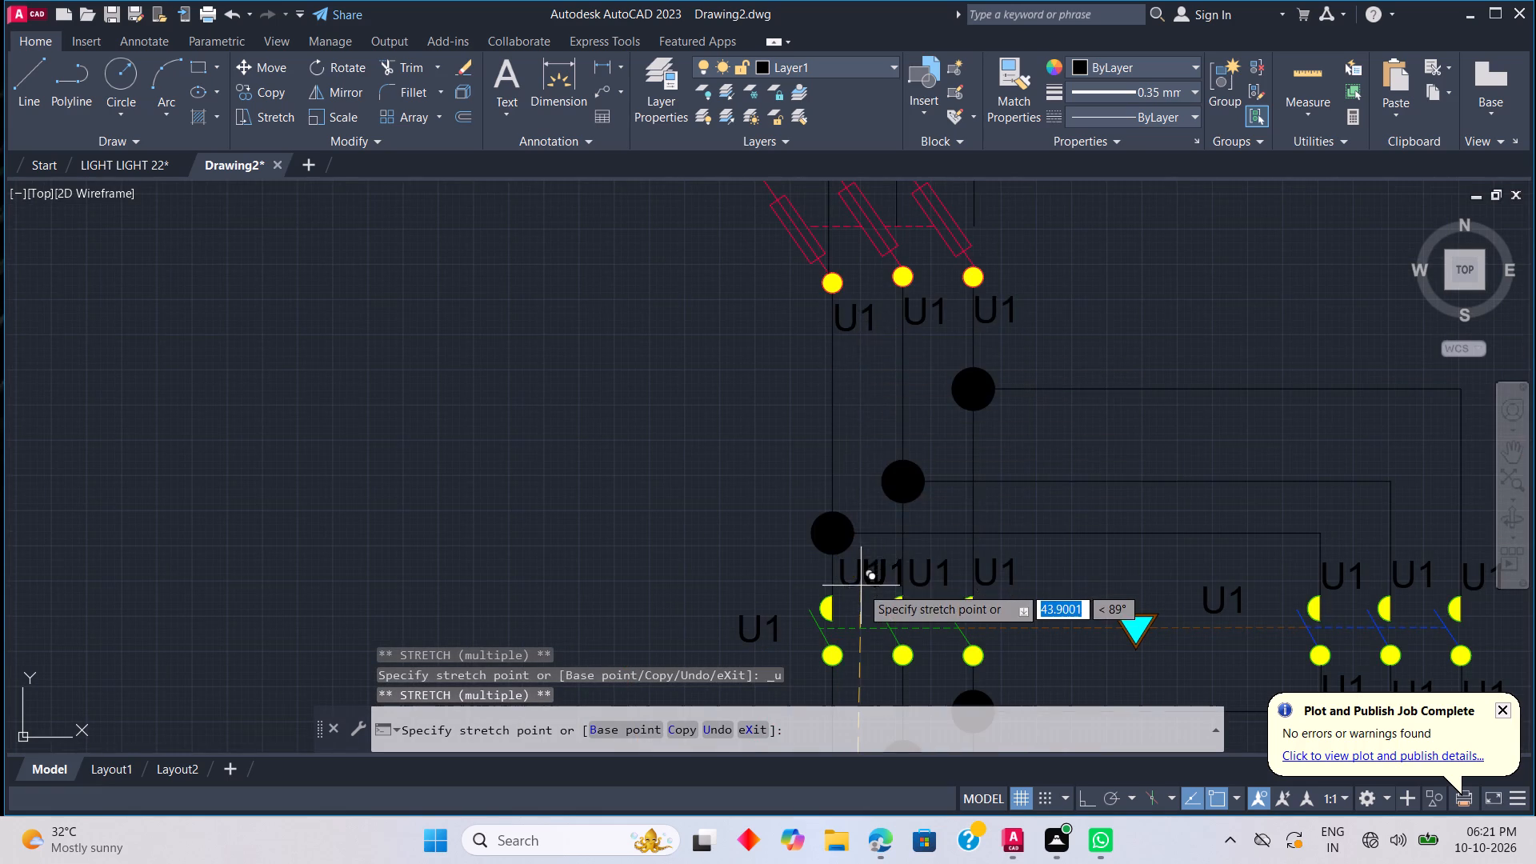
Place three copies of the U1 label above the red overload relay, one beside each pole's incoming line.
scroll(861, 590, "down", 2)
middle_click_drag(859, 605, 874, 409)
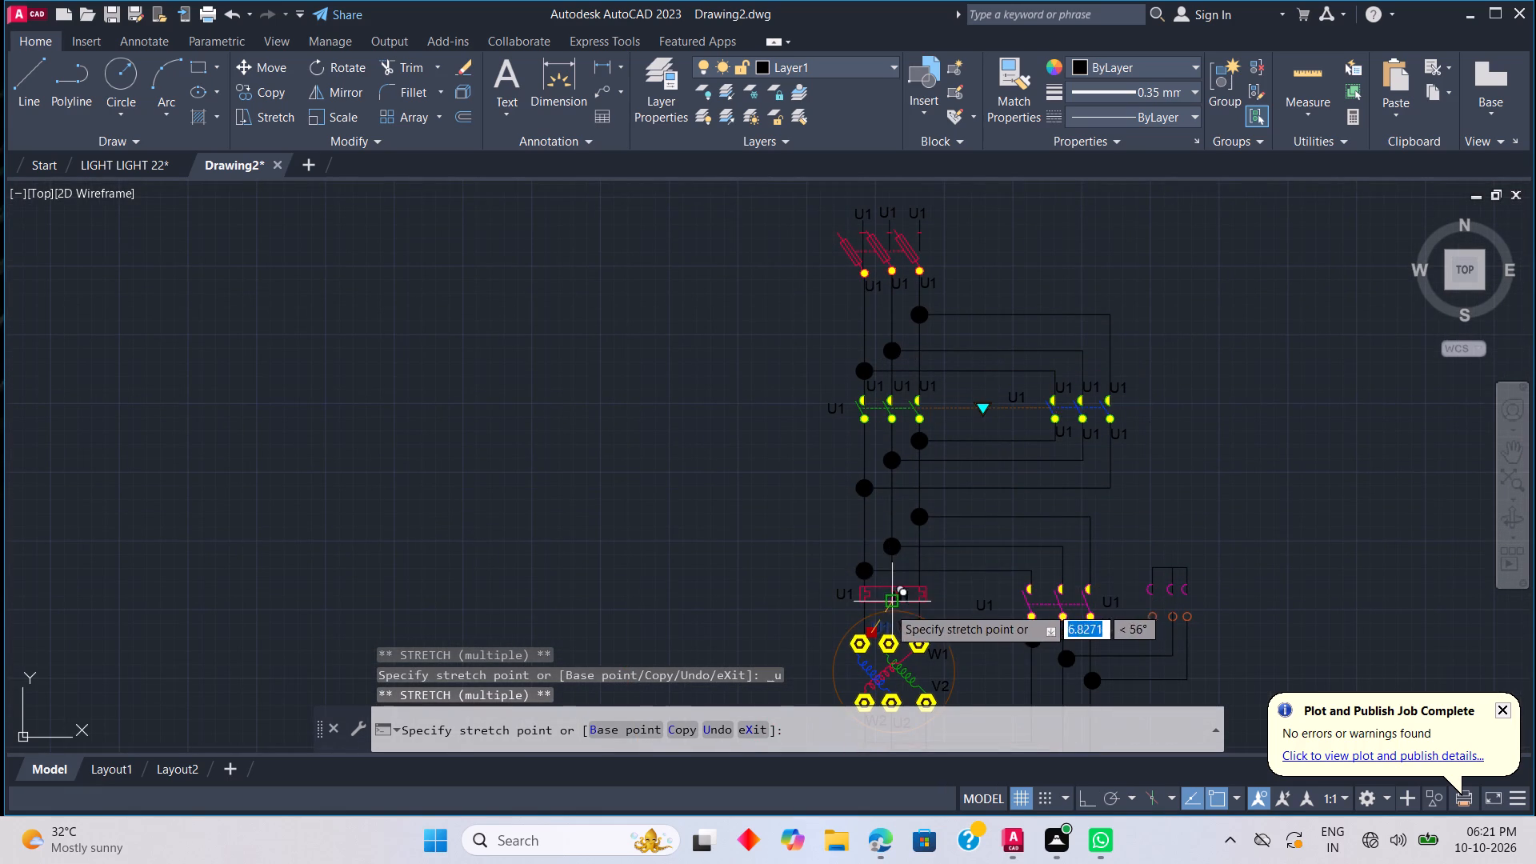
scroll(870, 617, "up", 3)
scroll(861, 501, "up", 4)
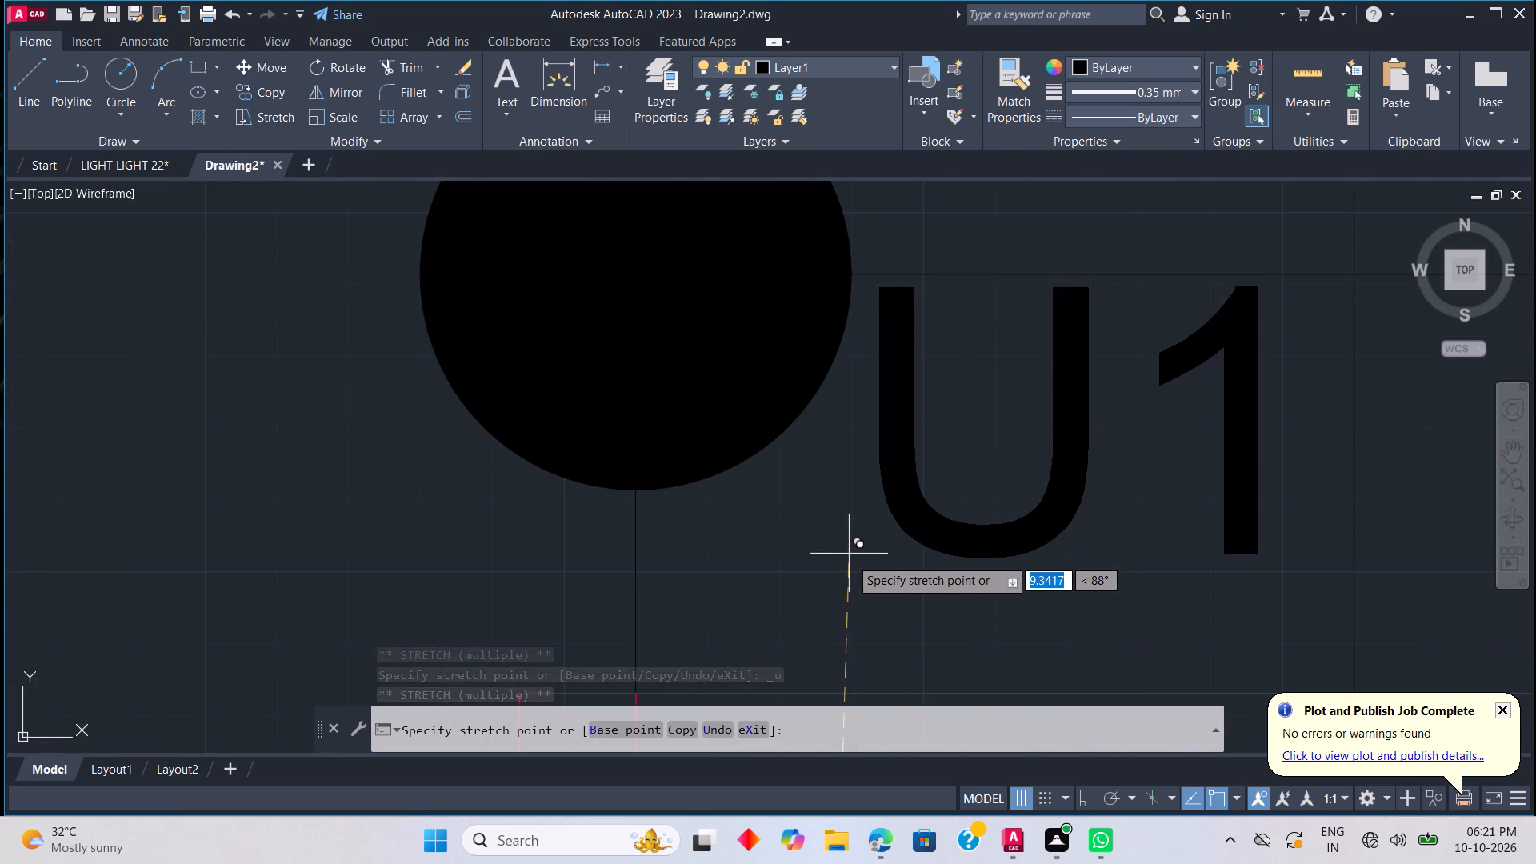
left_click(842, 612)
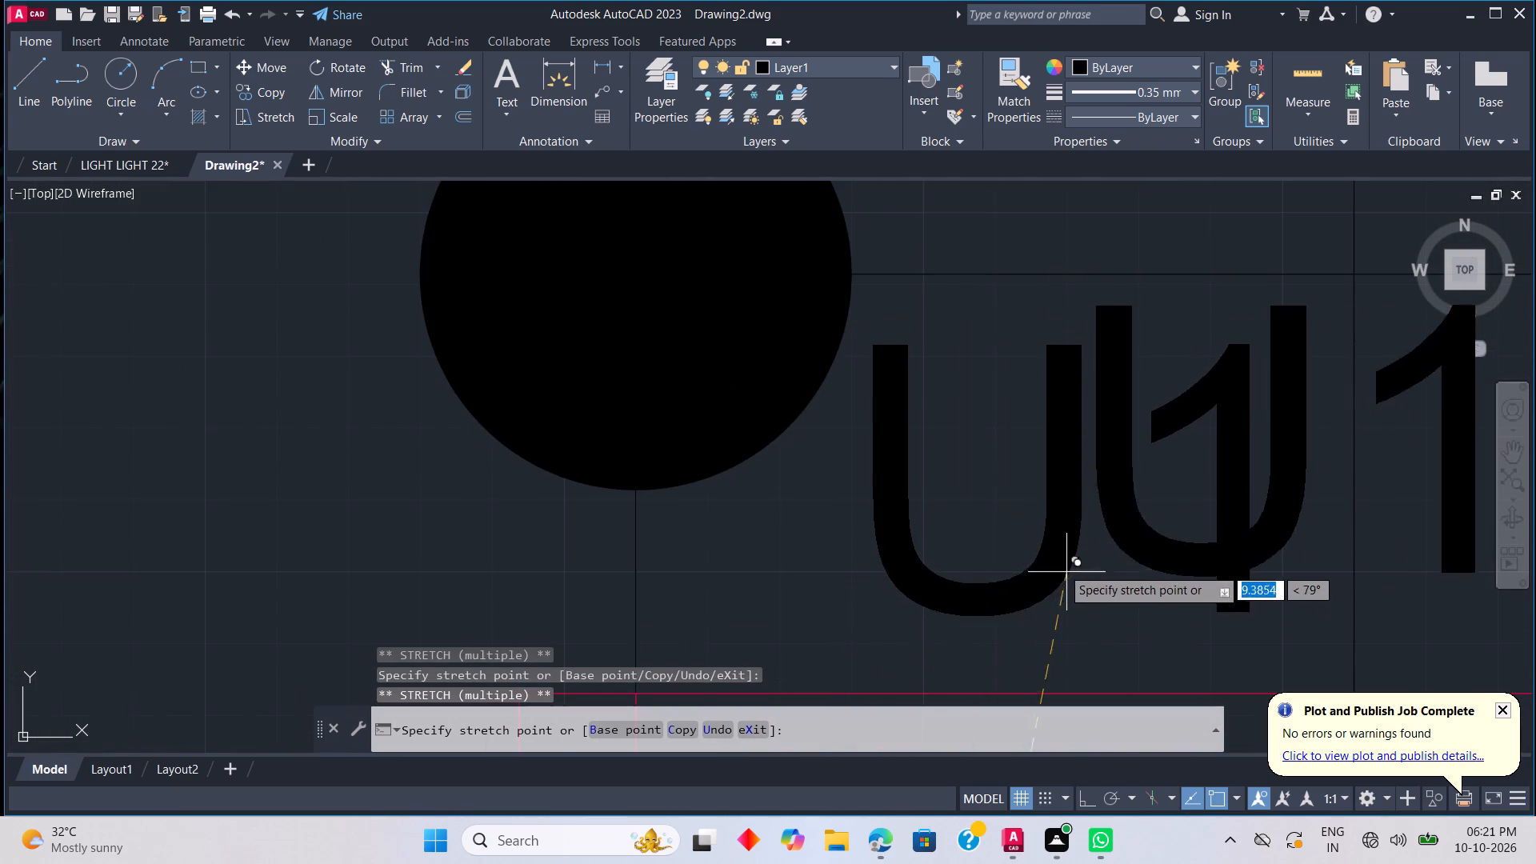
scroll(1054, 565, "down", 4)
scroll(1100, 582, "up", 2)
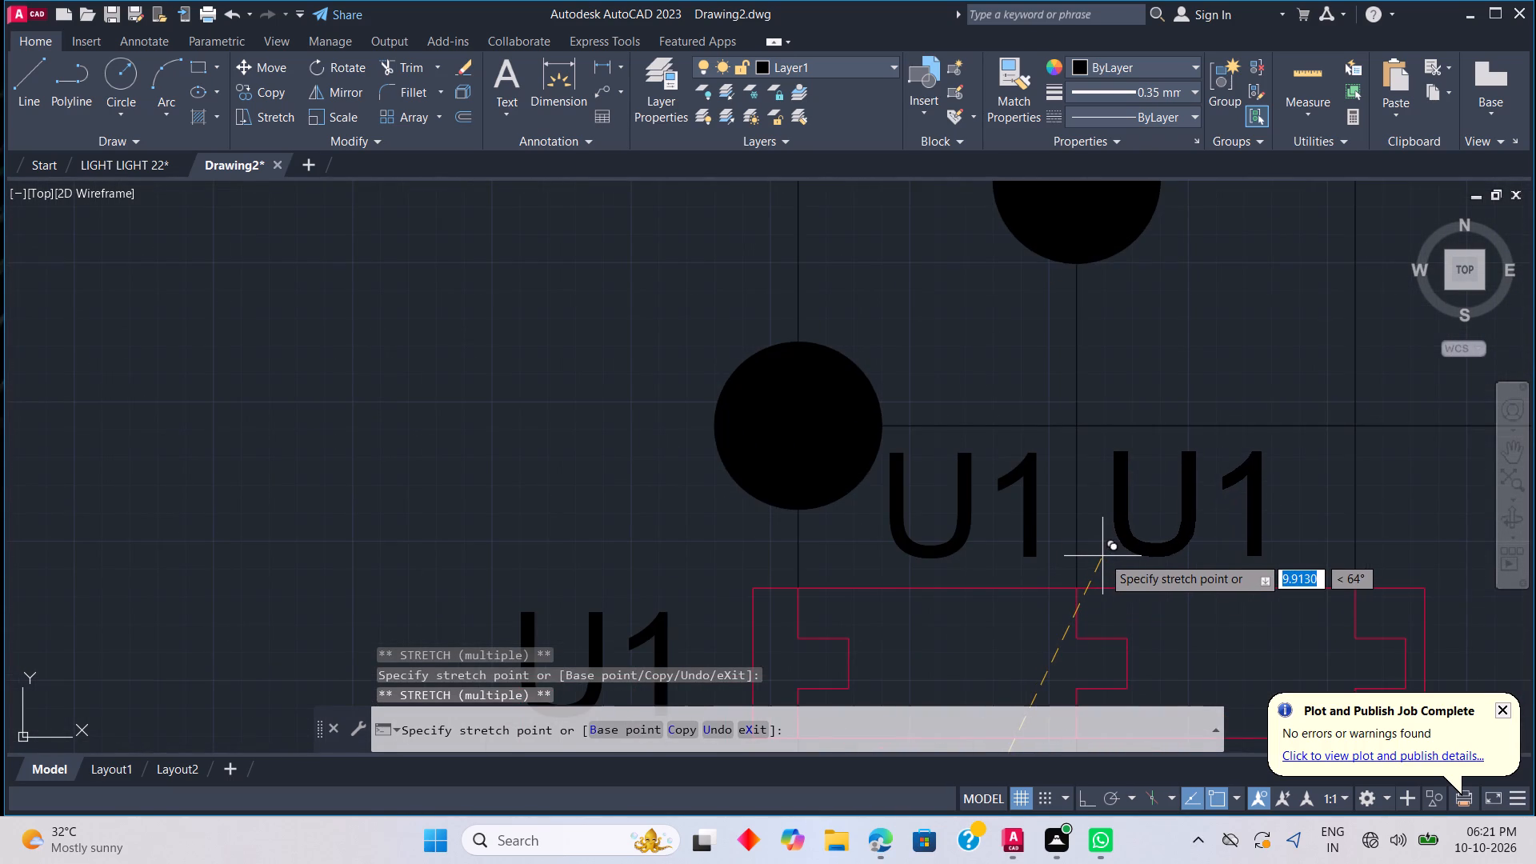
left_click(1101, 558)
scroll(1256, 568, "down", 3)
scroll(1297, 573, "up", 3)
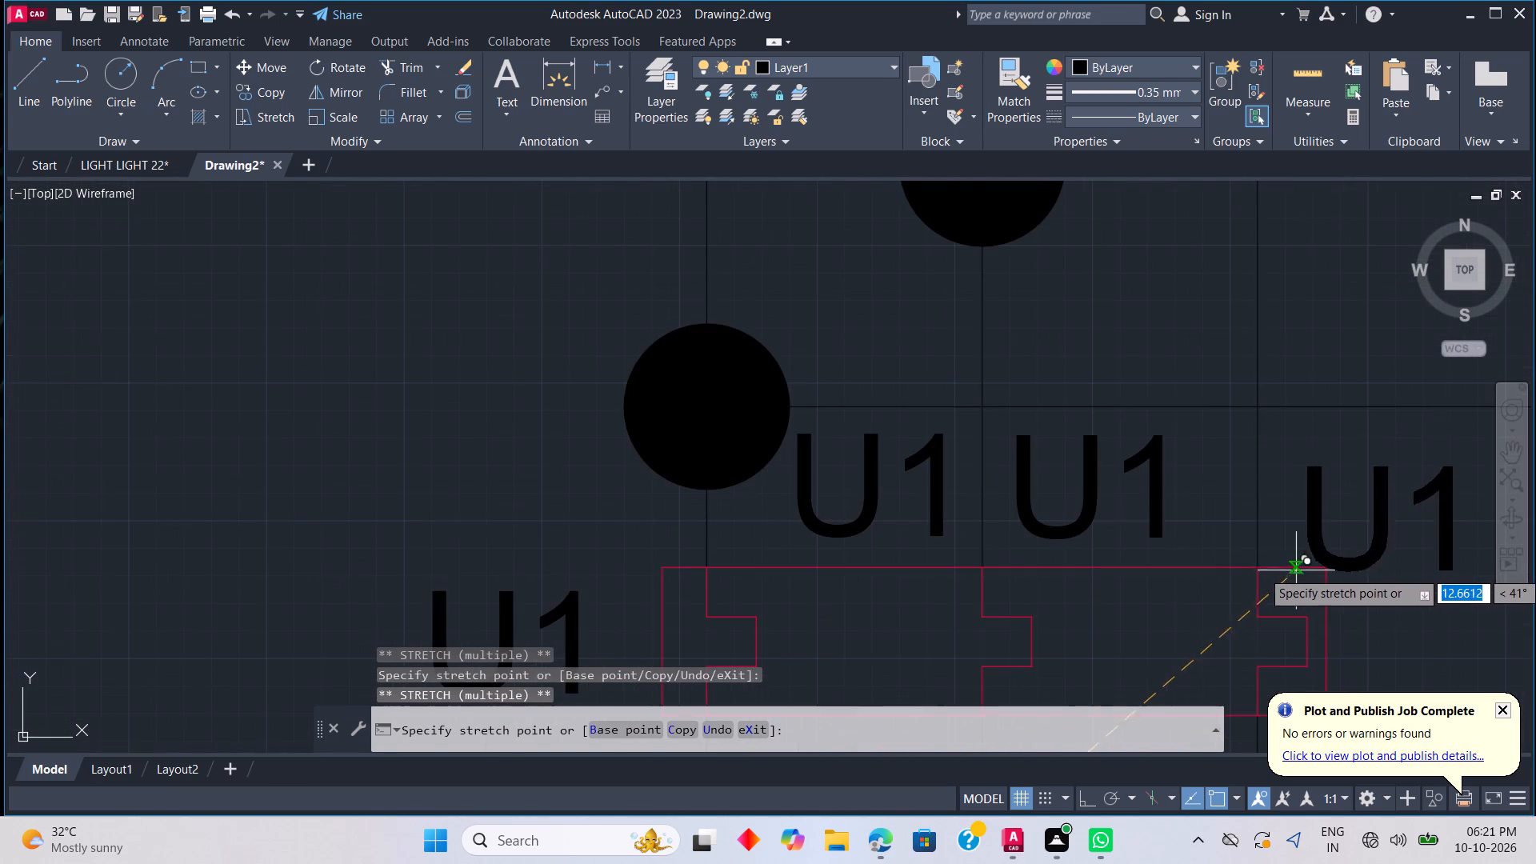
left_click(1267, 537)
scroll(1242, 588, "down", 4)
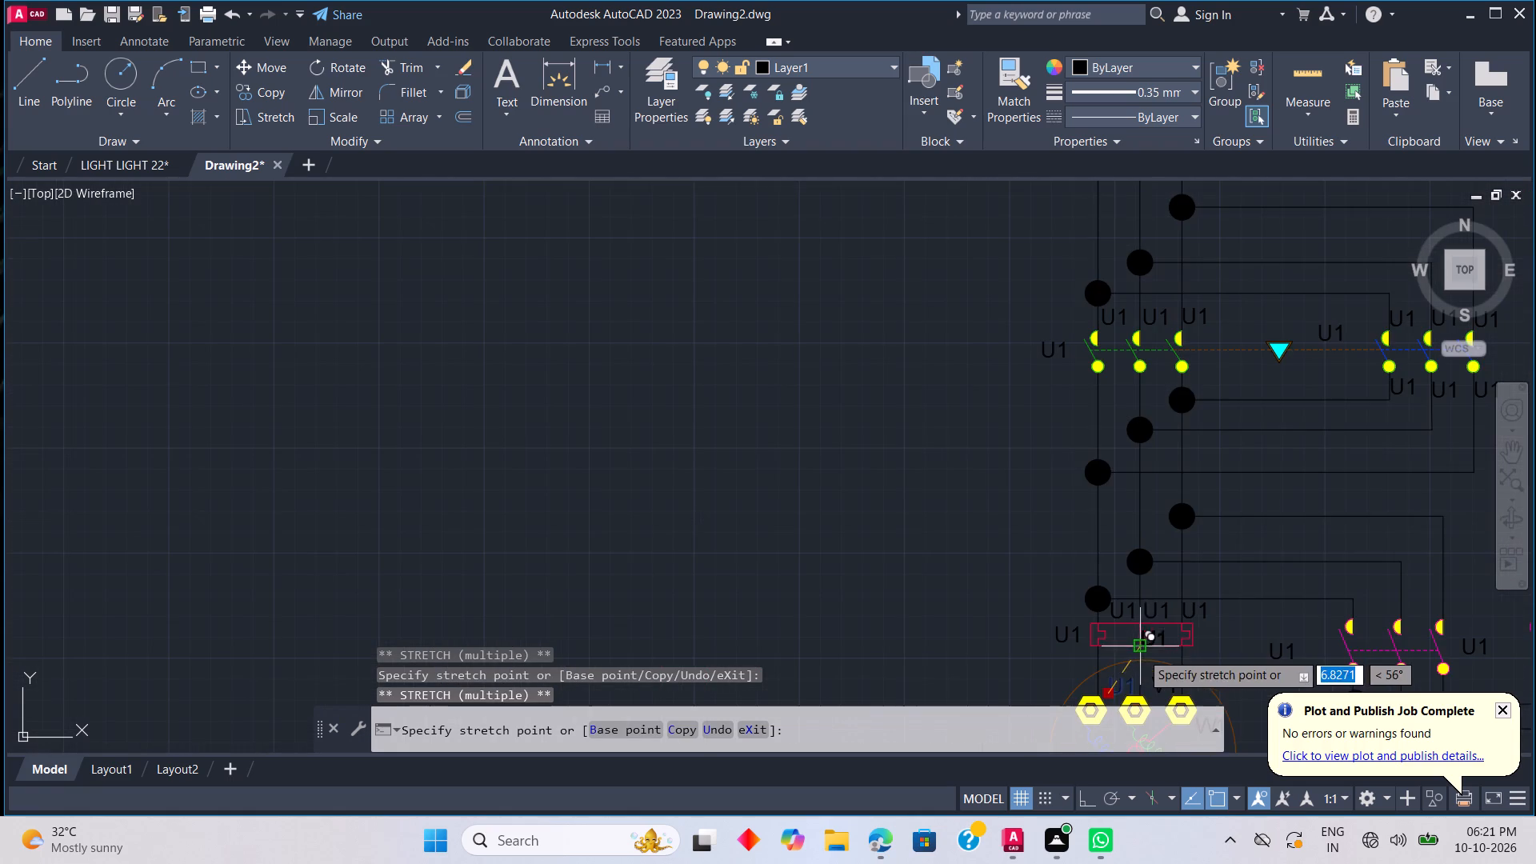
Place three copies of the U1 label below the red overload relay, one beside each pole's outgoing line, and finish copying.
middle_click_drag(1228, 665, 1222, 657)
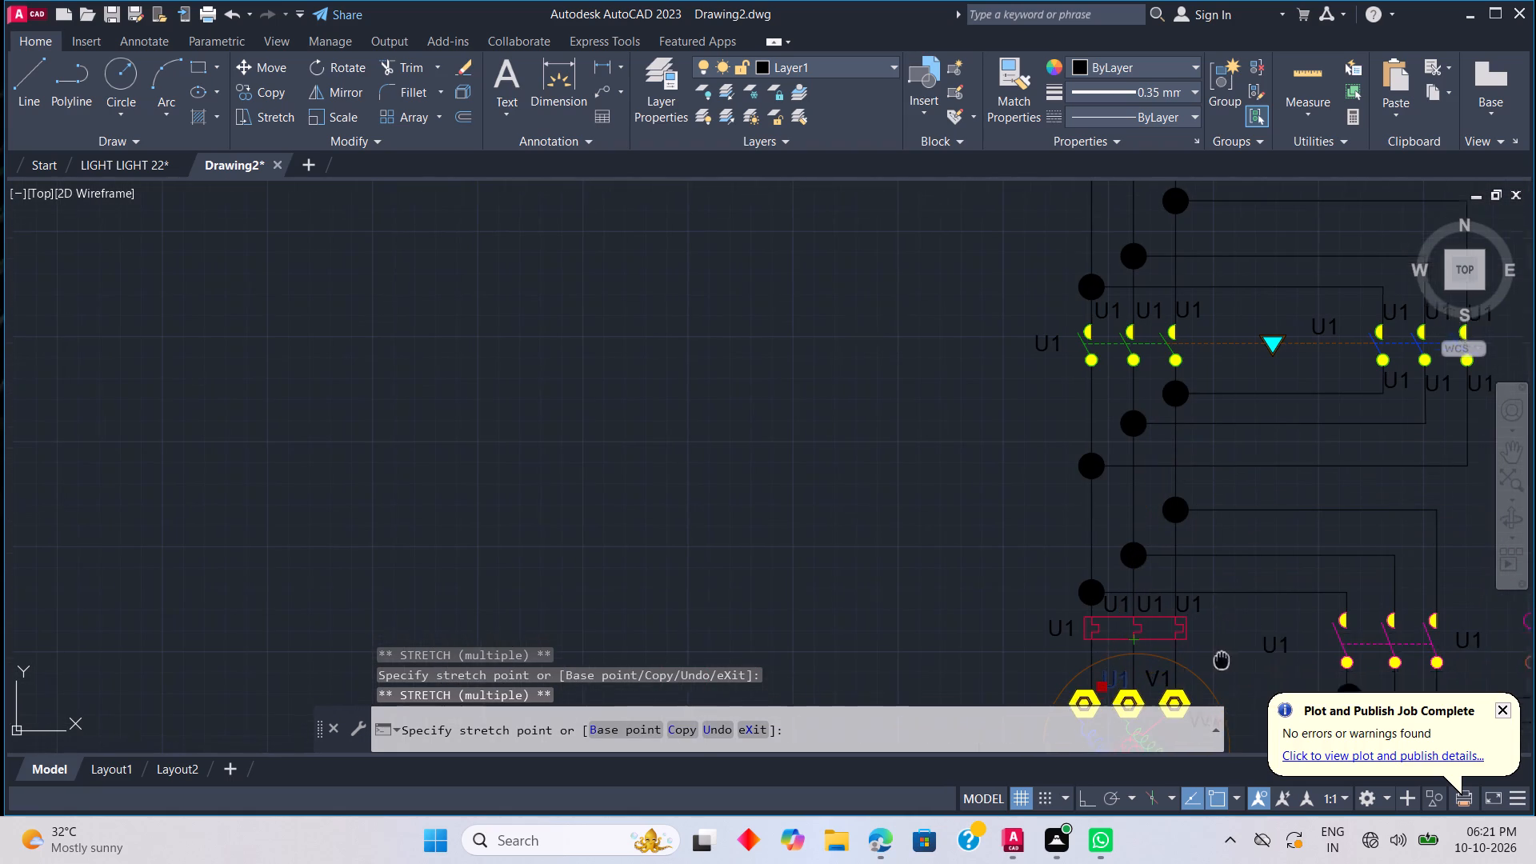
middle_click_drag(1222, 657, 1212, 511)
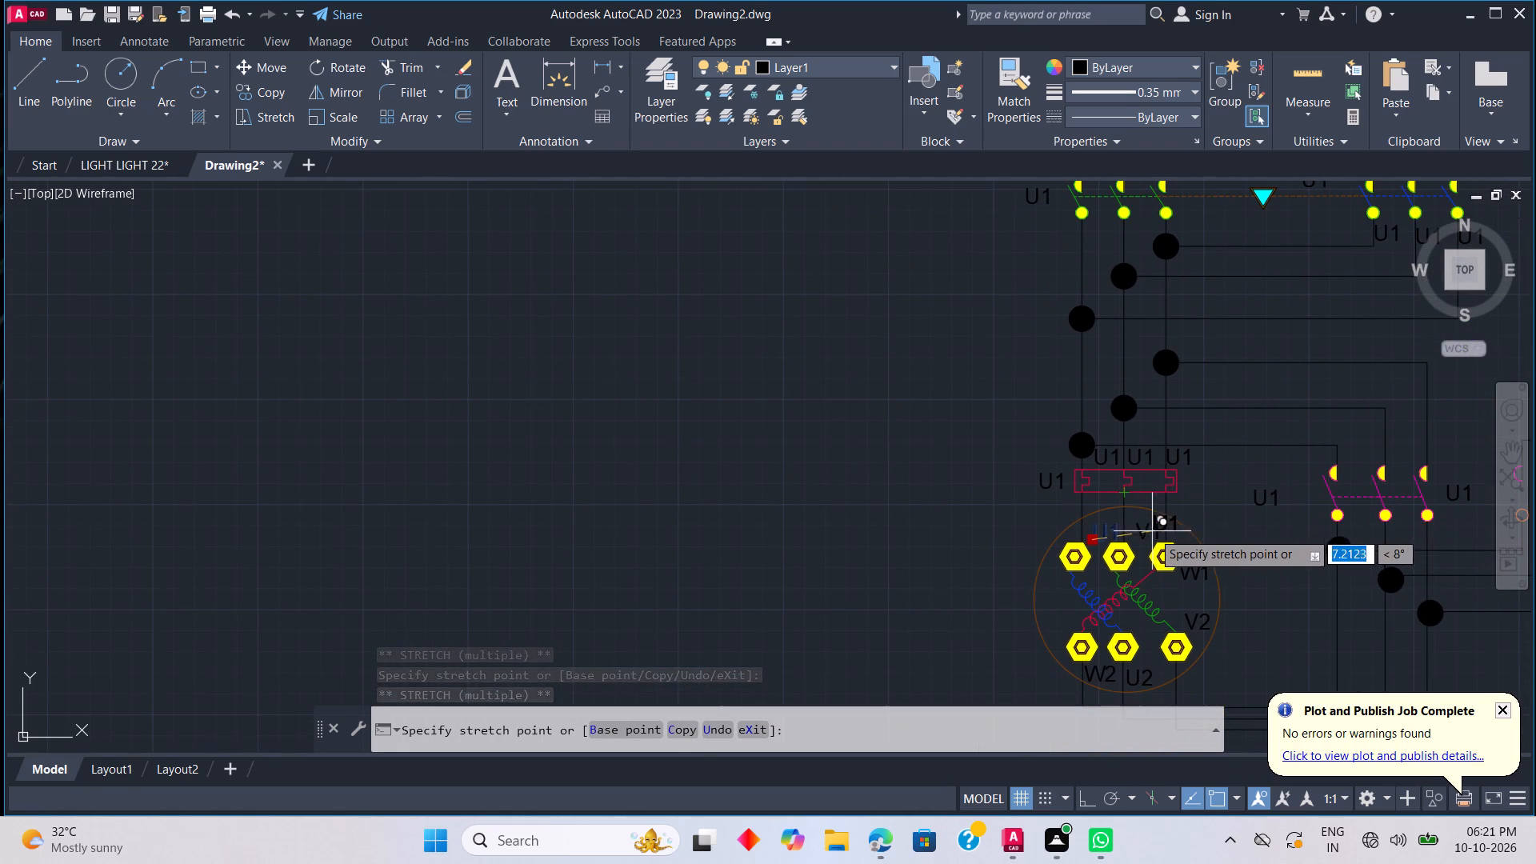
scroll(1135, 542, "up", 4)
scroll(964, 426, "up", 1)
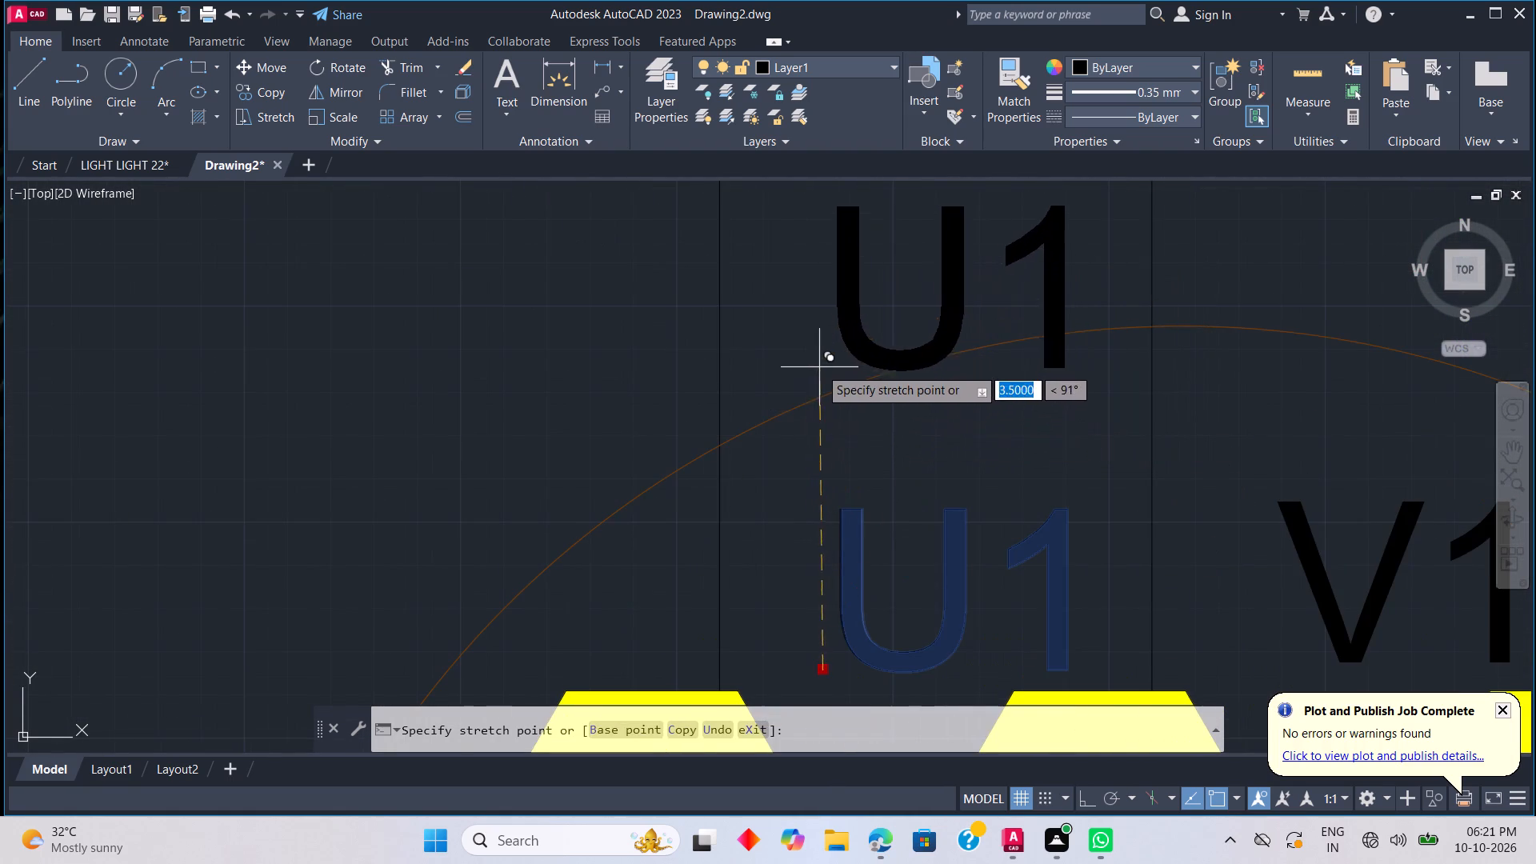
scroll(819, 367, "down", 2)
scroll(777, 362, "up", 1)
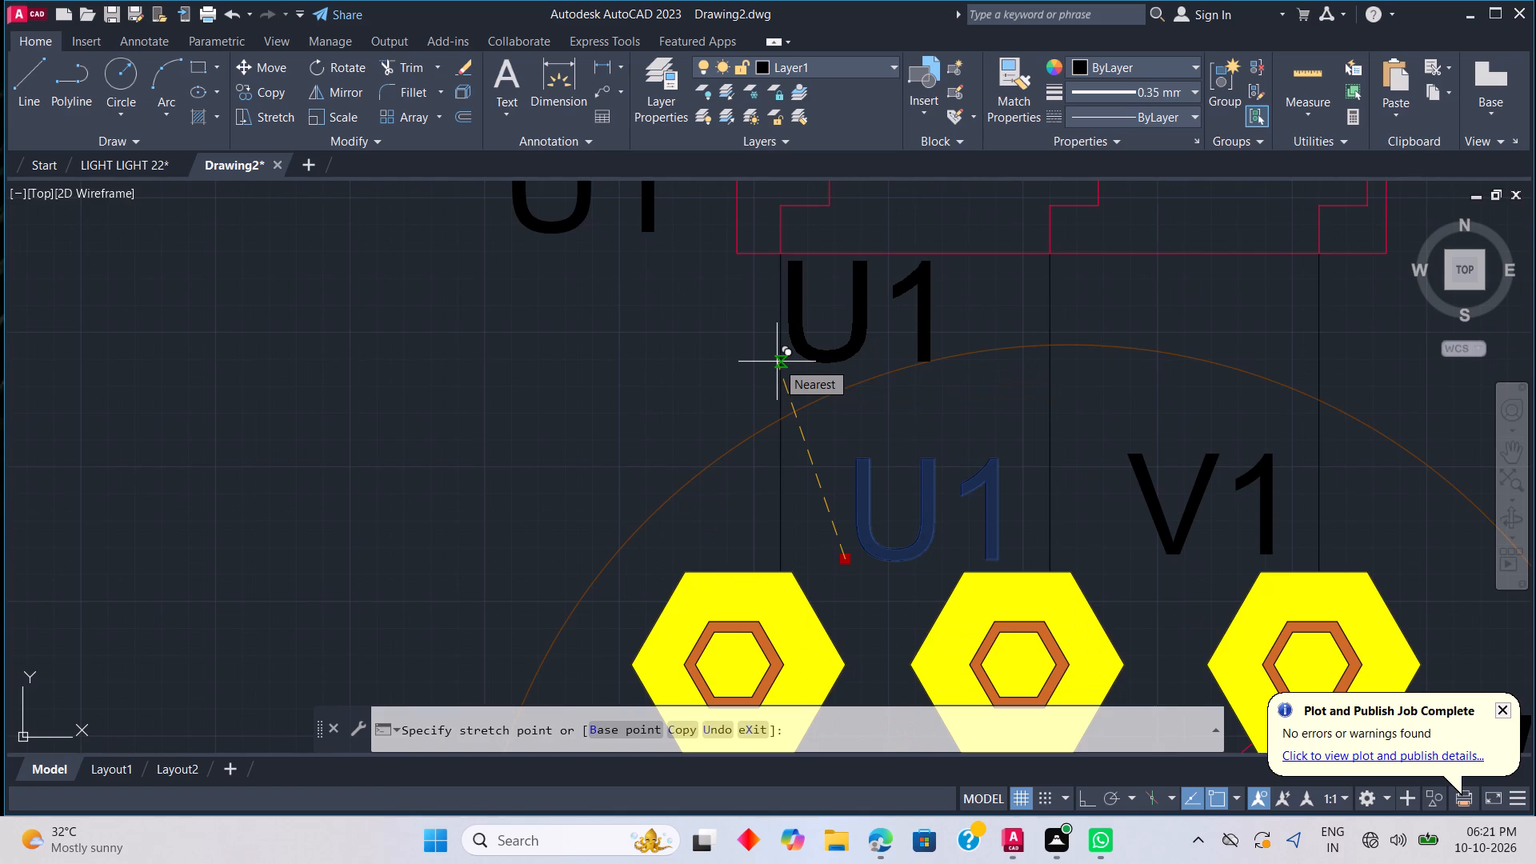
left_click(777, 362)
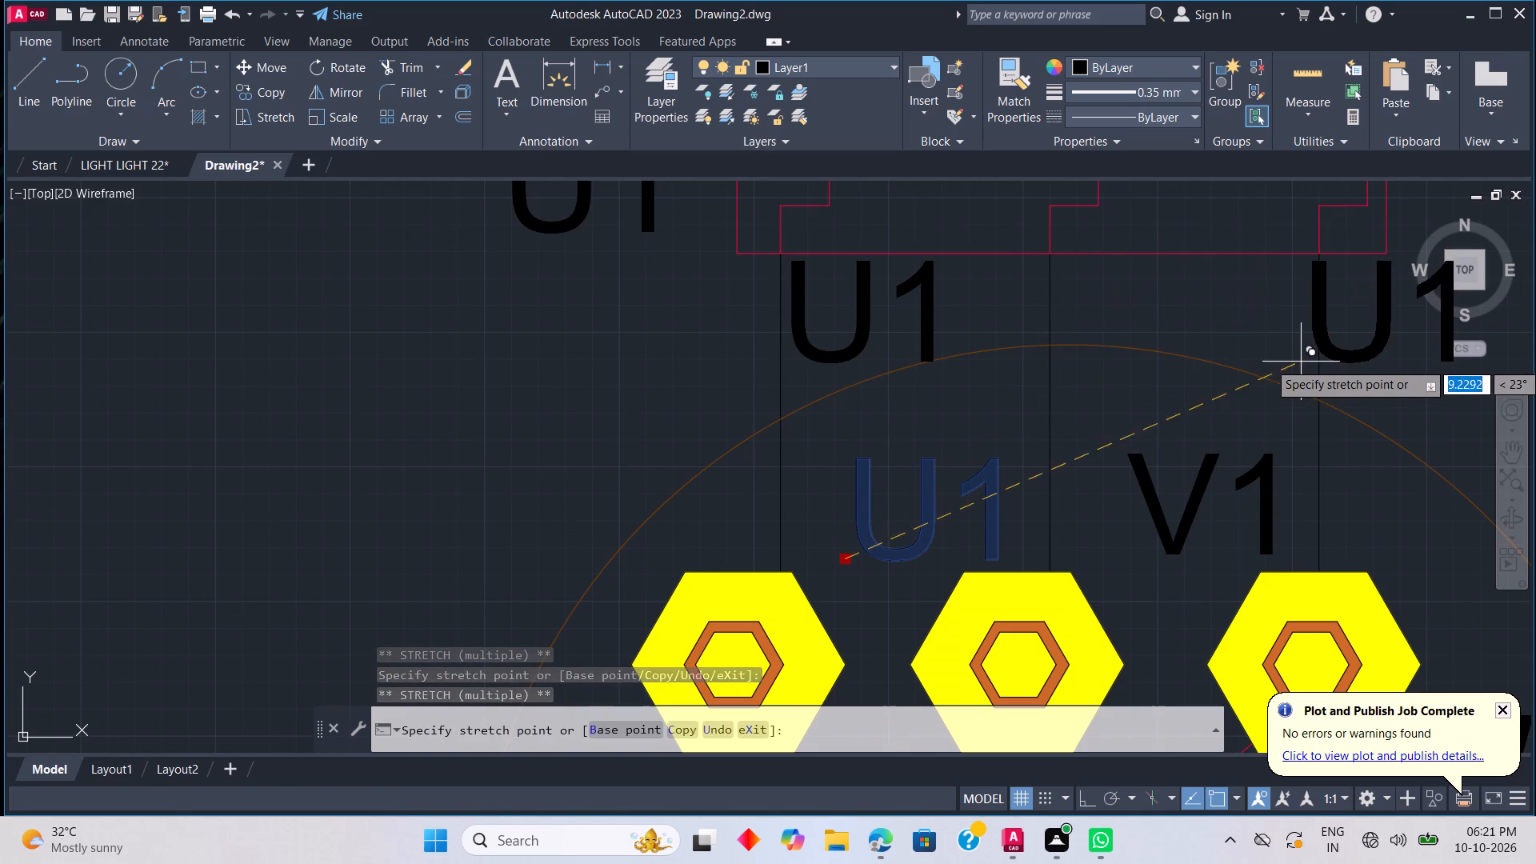
middle_click_drag(1274, 416, 1094, 464)
middle_click(1030, 478)
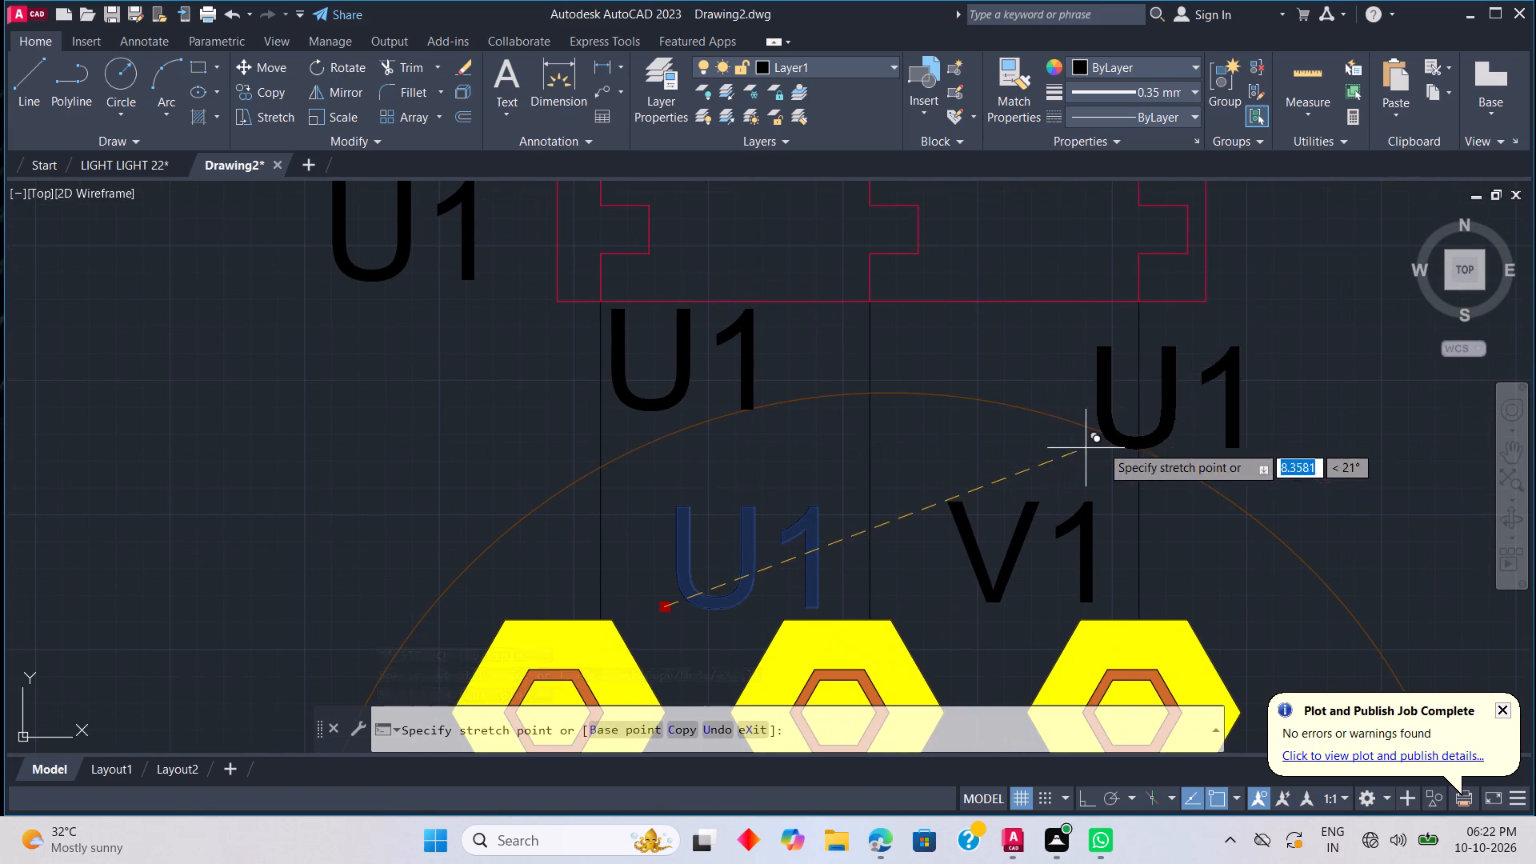
left_click(1153, 421)
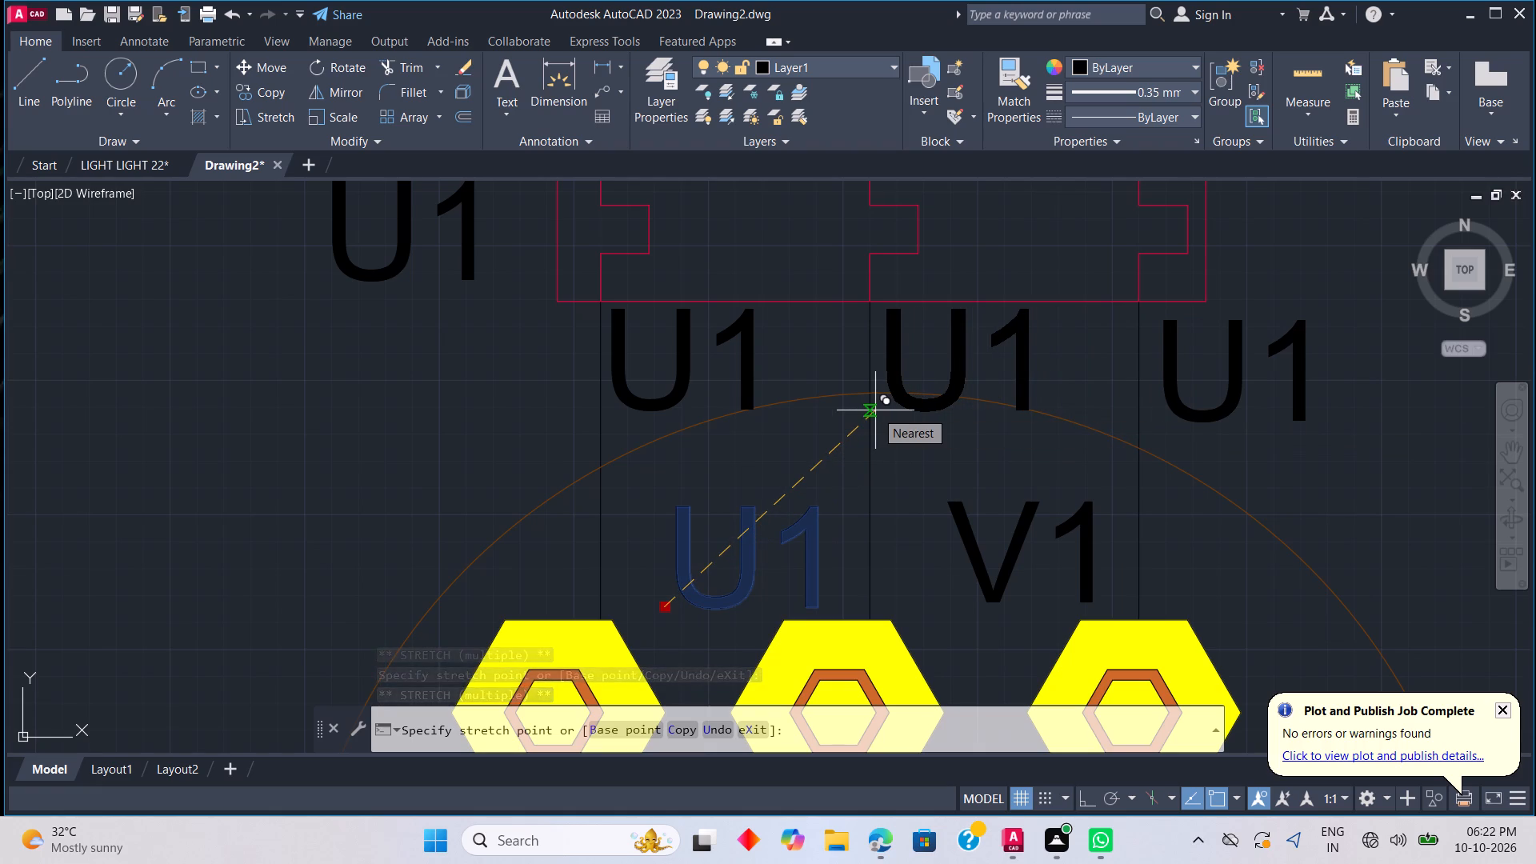
left_click(875, 410)
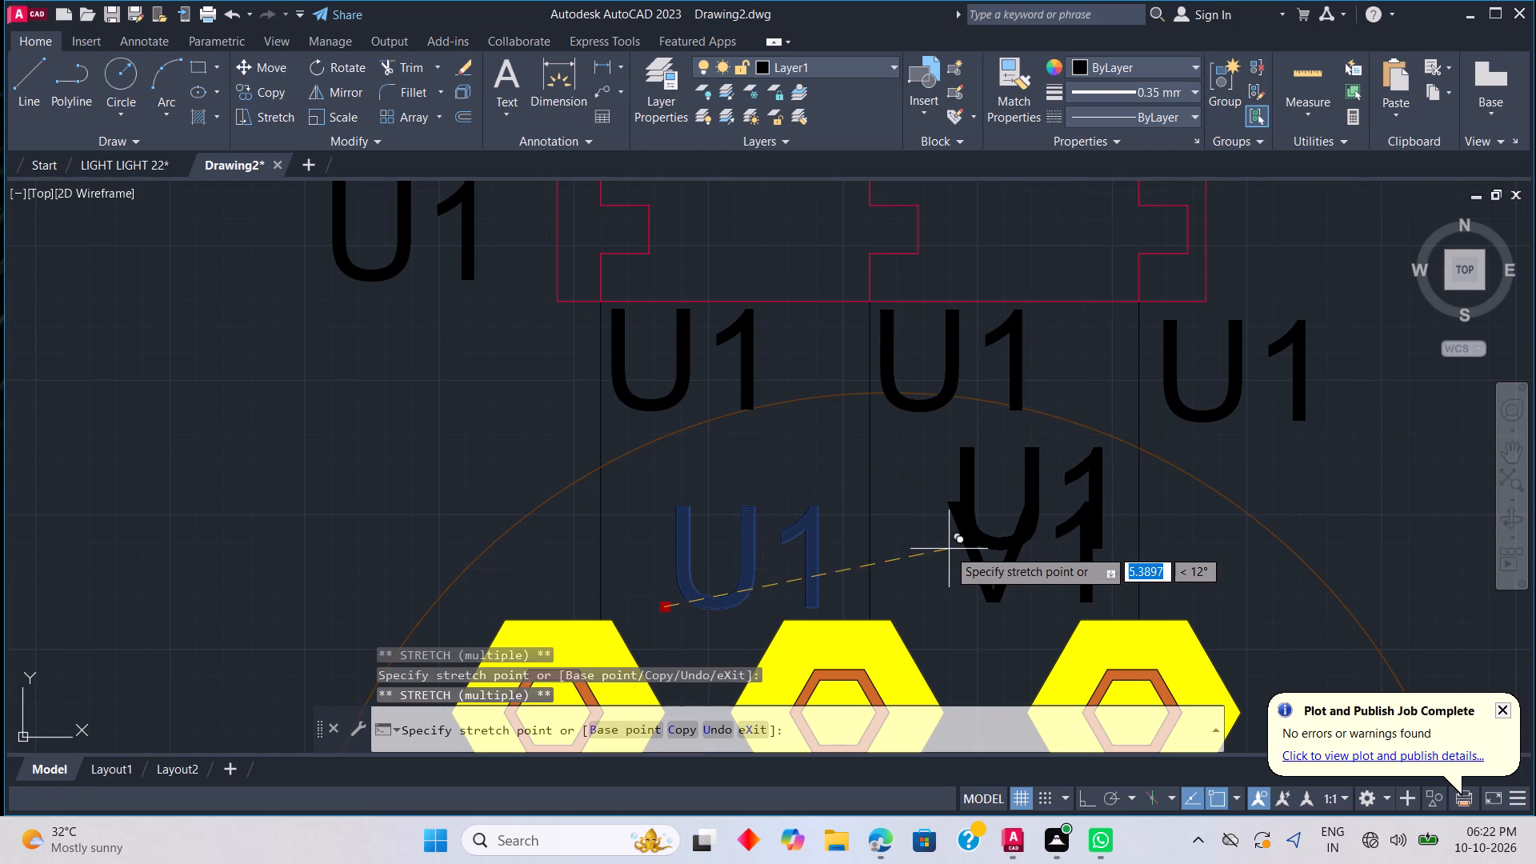
key("Escape")
Copy the motor's U1 label to three spots below the unfilled orange circles of the outermost contactor, one beside each pole's line.
scroll(943, 531, "down", 5)
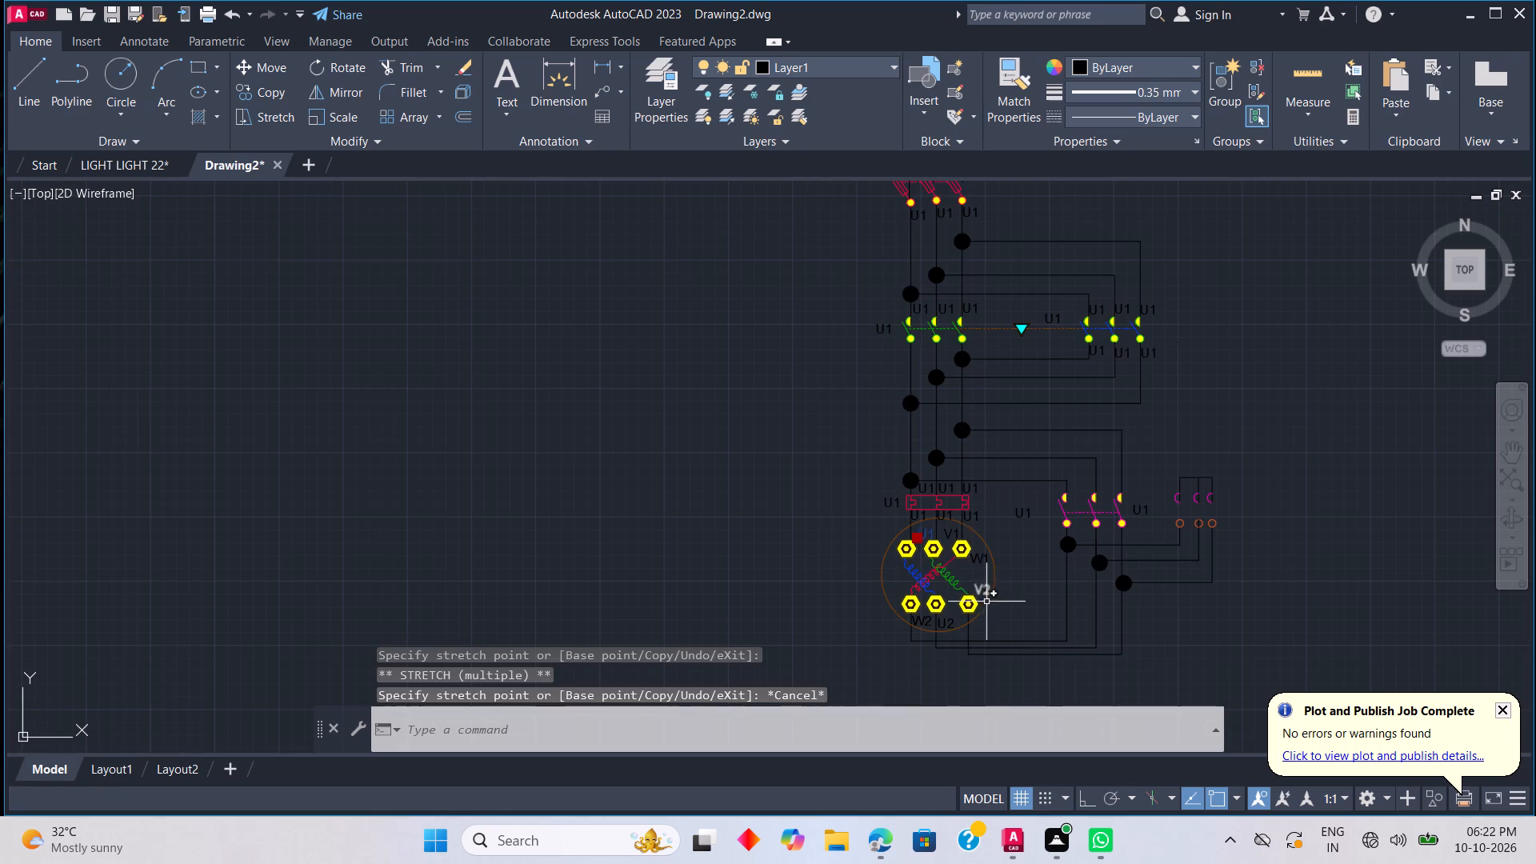
scroll(991, 613, "up", 3)
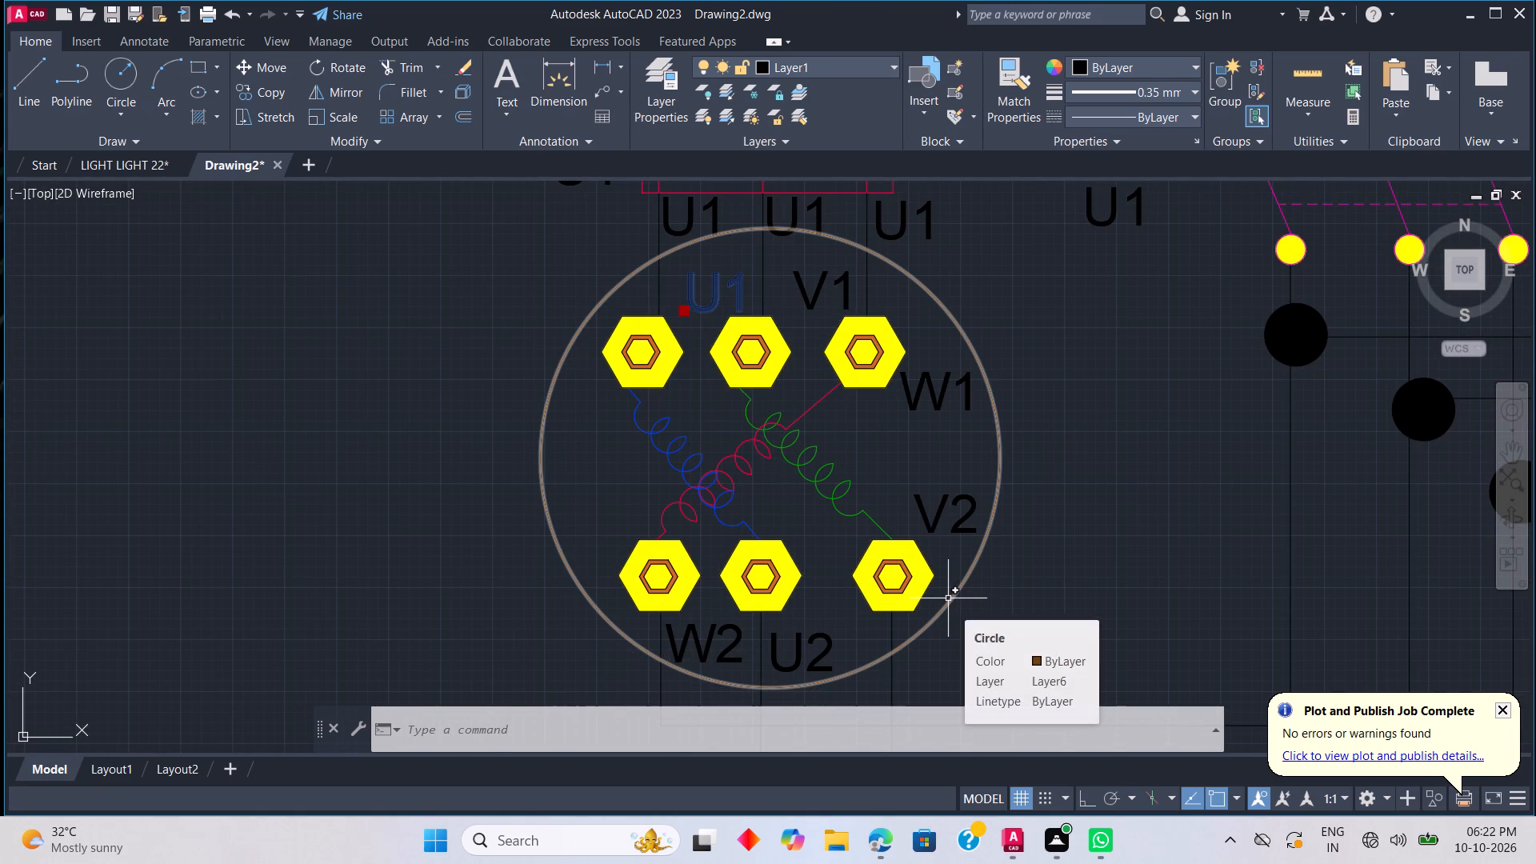
scroll(947, 598, "down", 3)
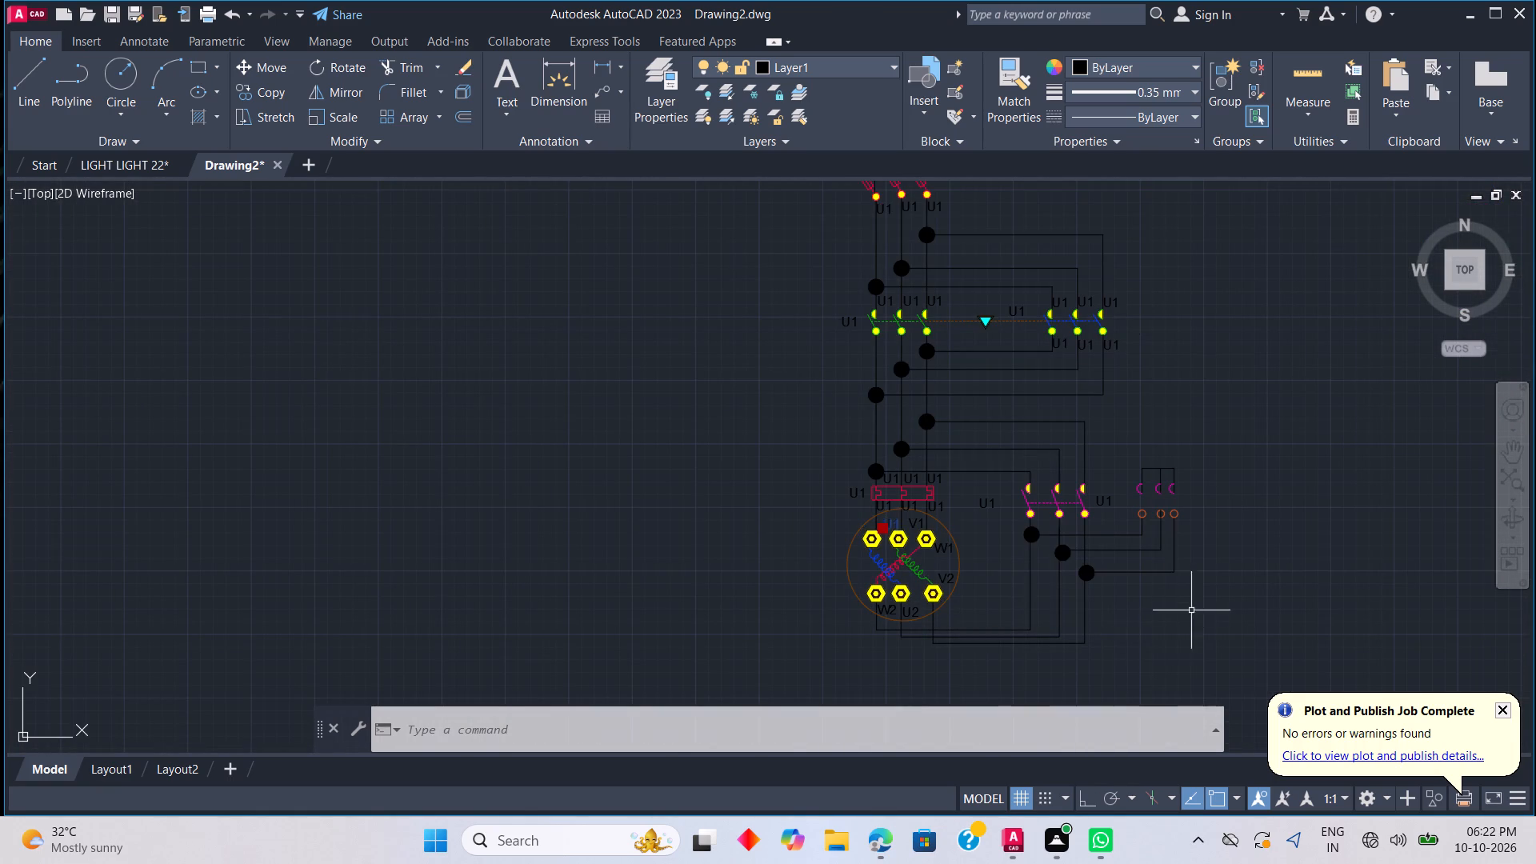
scroll(1120, 546, "up", 1)
scroll(870, 517, "up", 3)
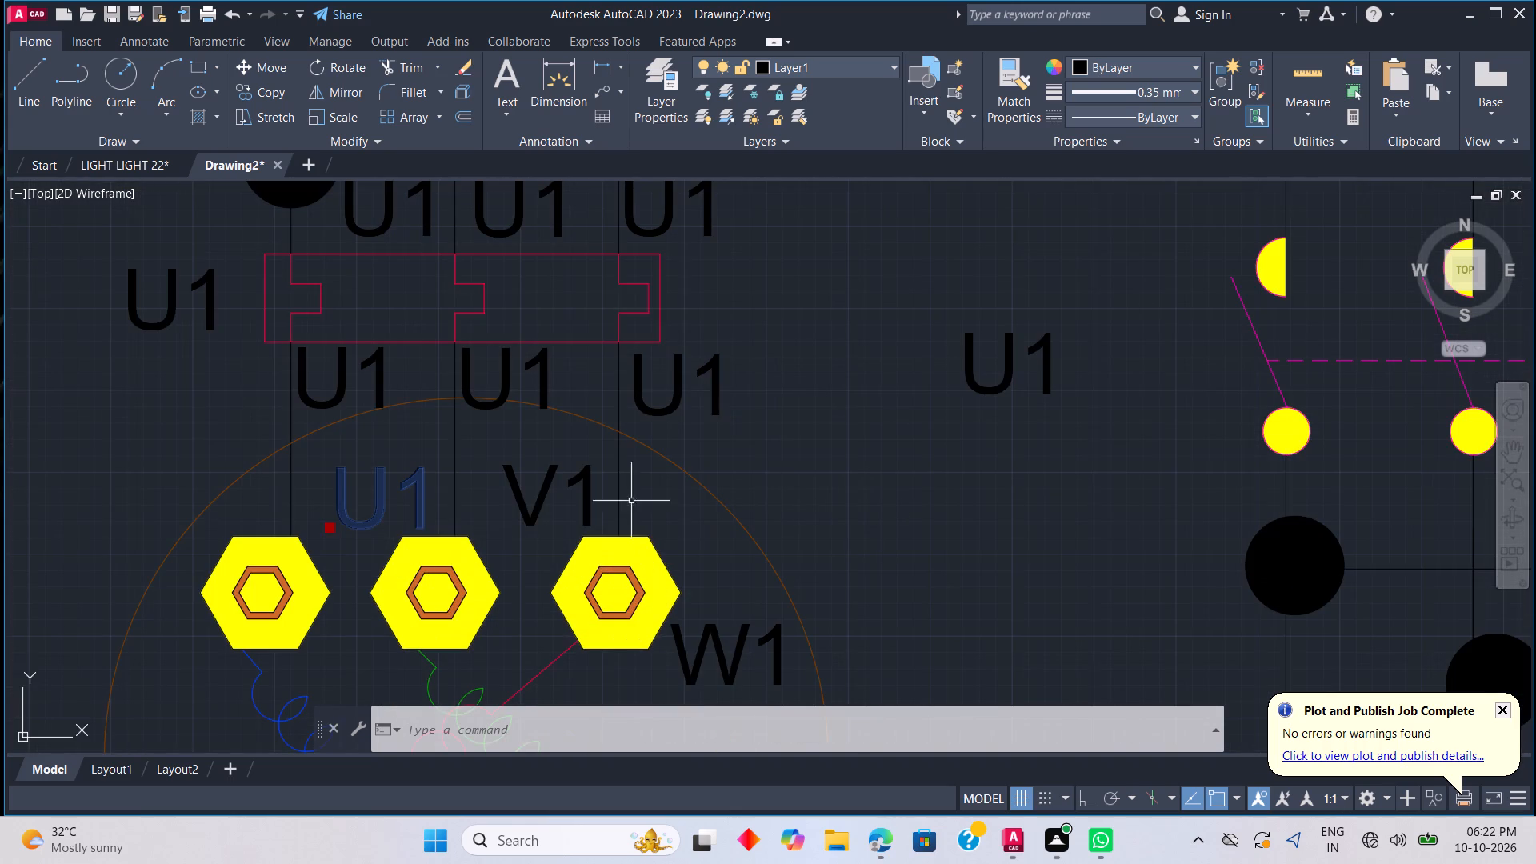
left_click(325, 537)
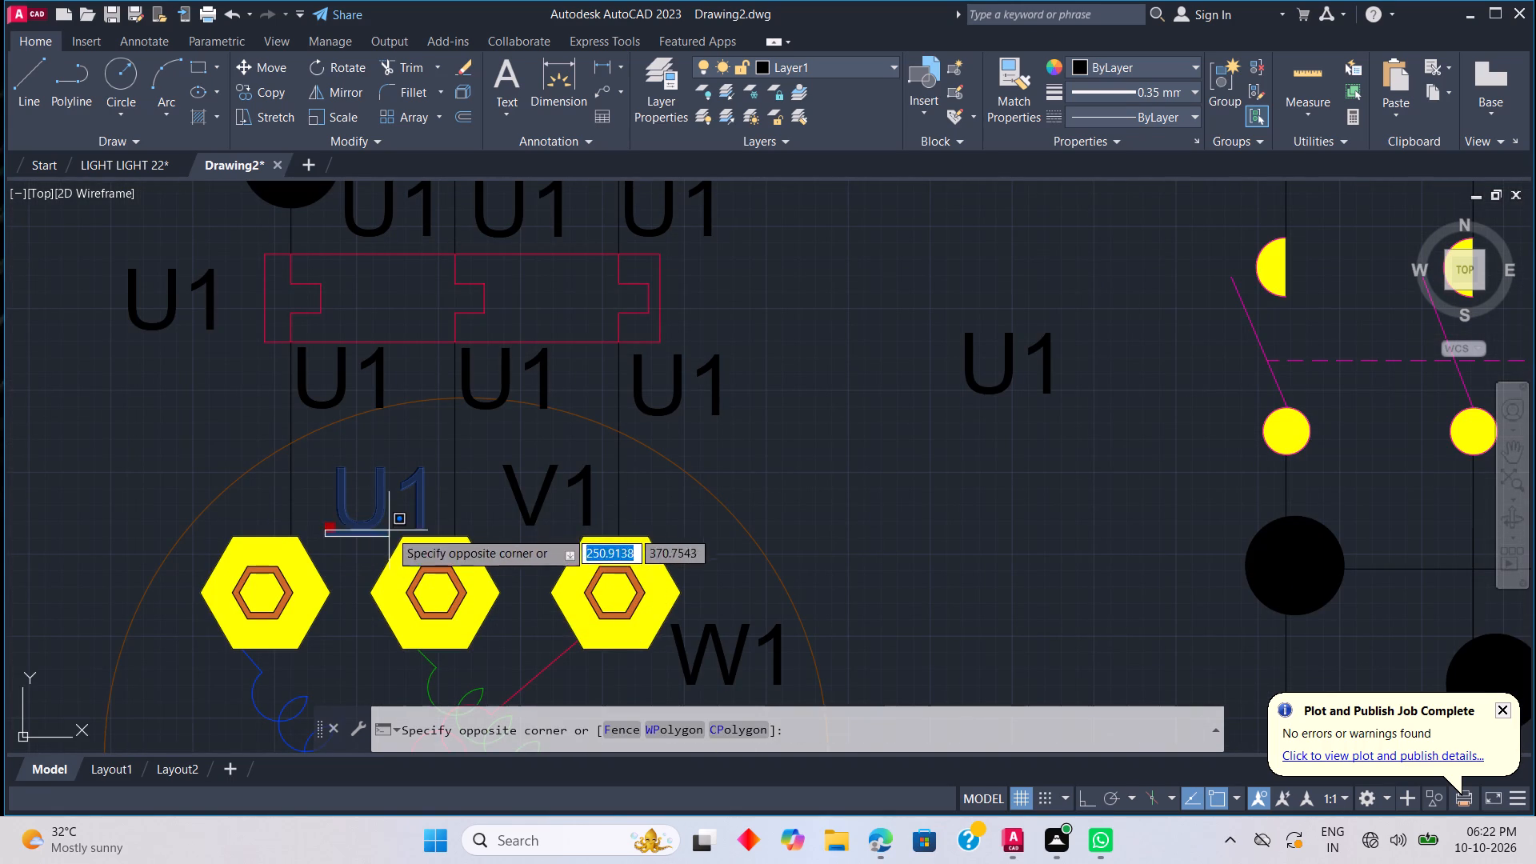
key("Escape")
left_click(328, 526)
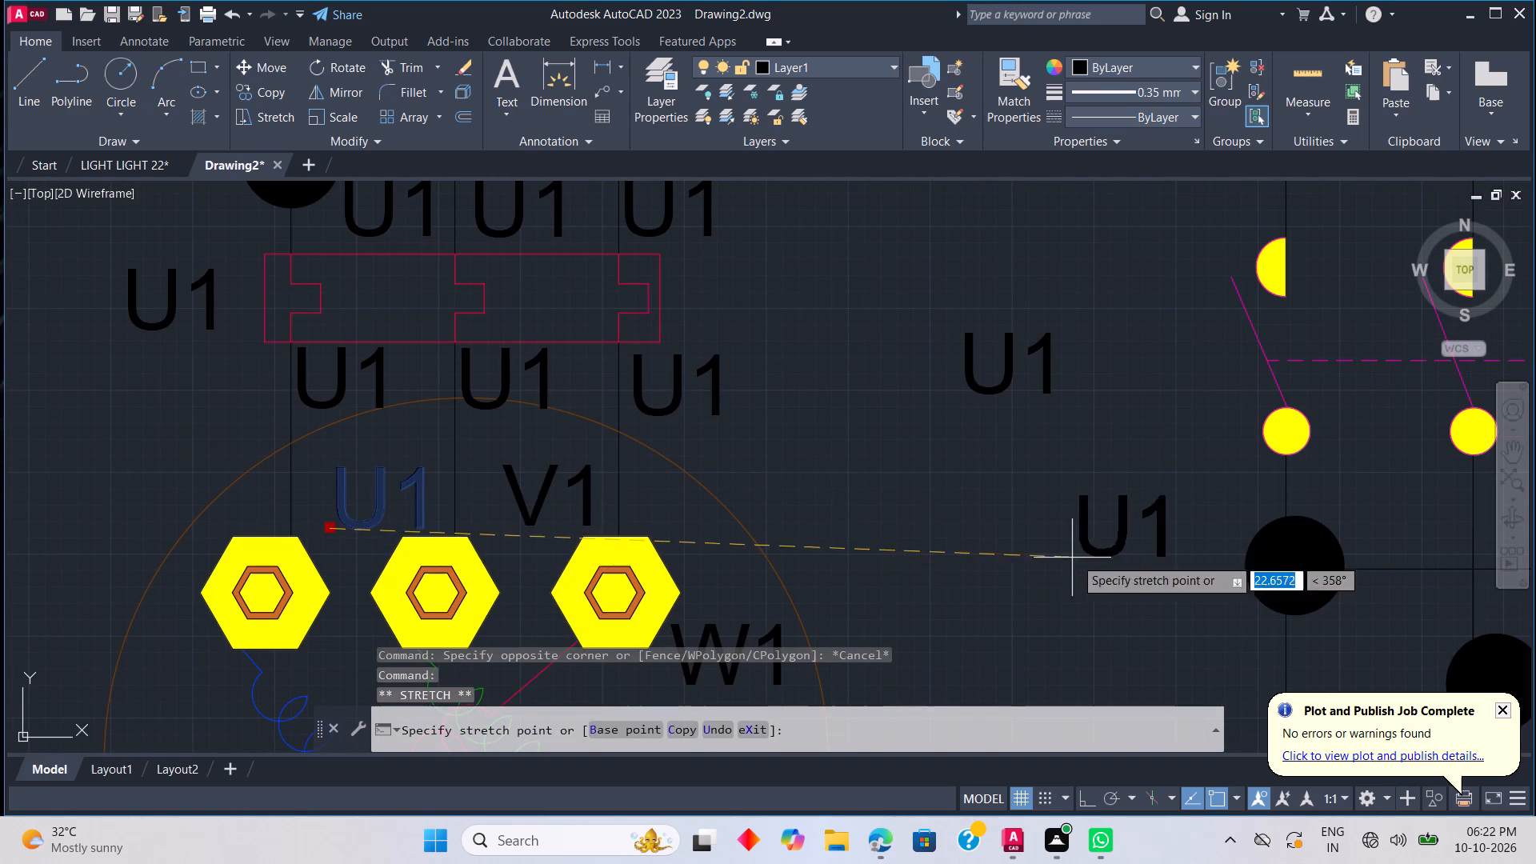
scroll(1123, 558, "down", 2)
right_click(867, 571)
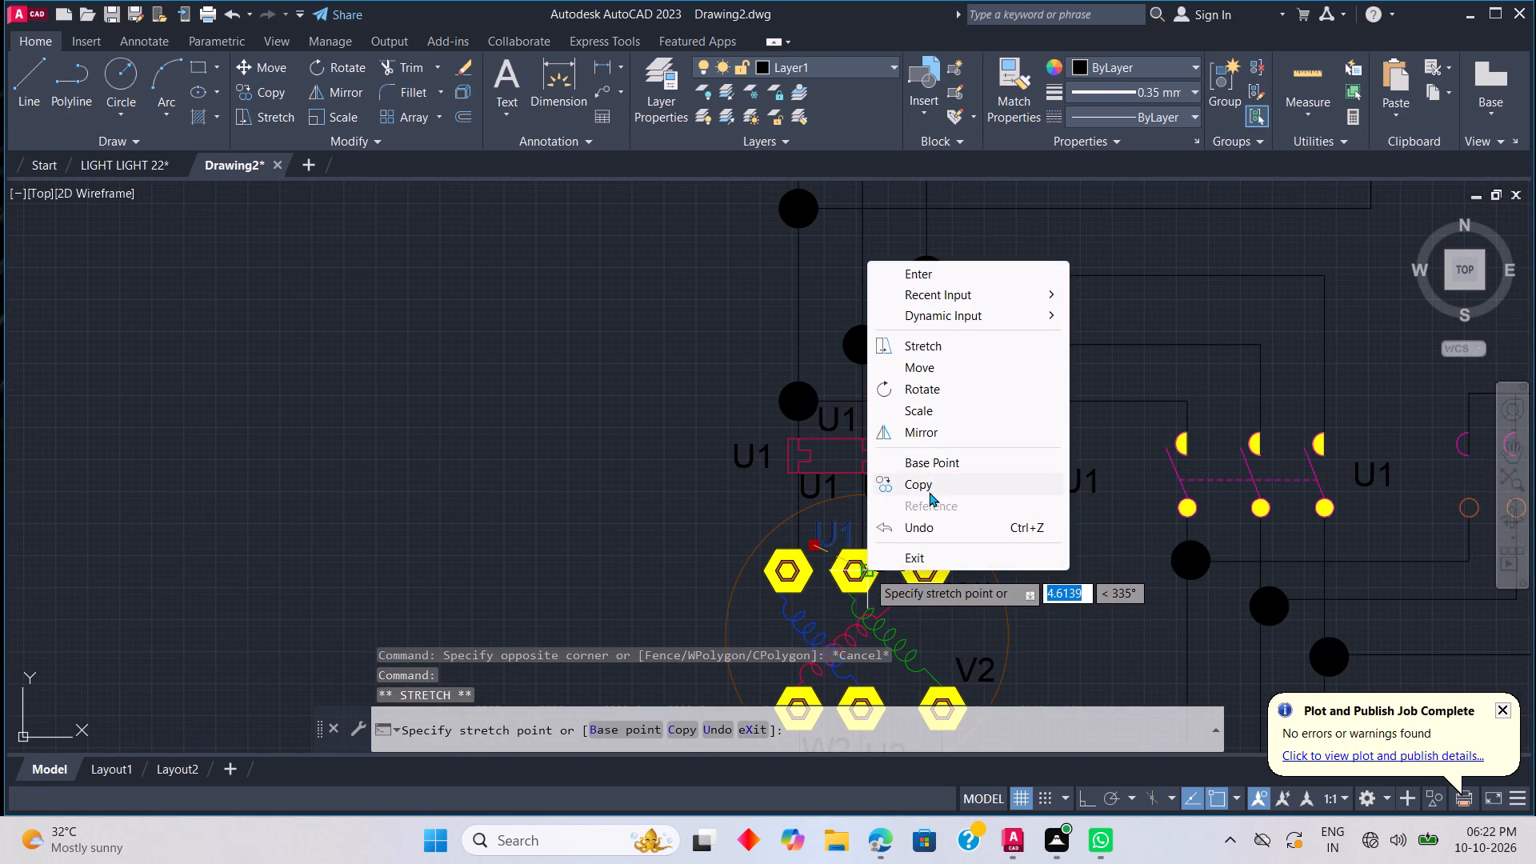
left_click(929, 492)
scroll(1199, 612, "down", 2)
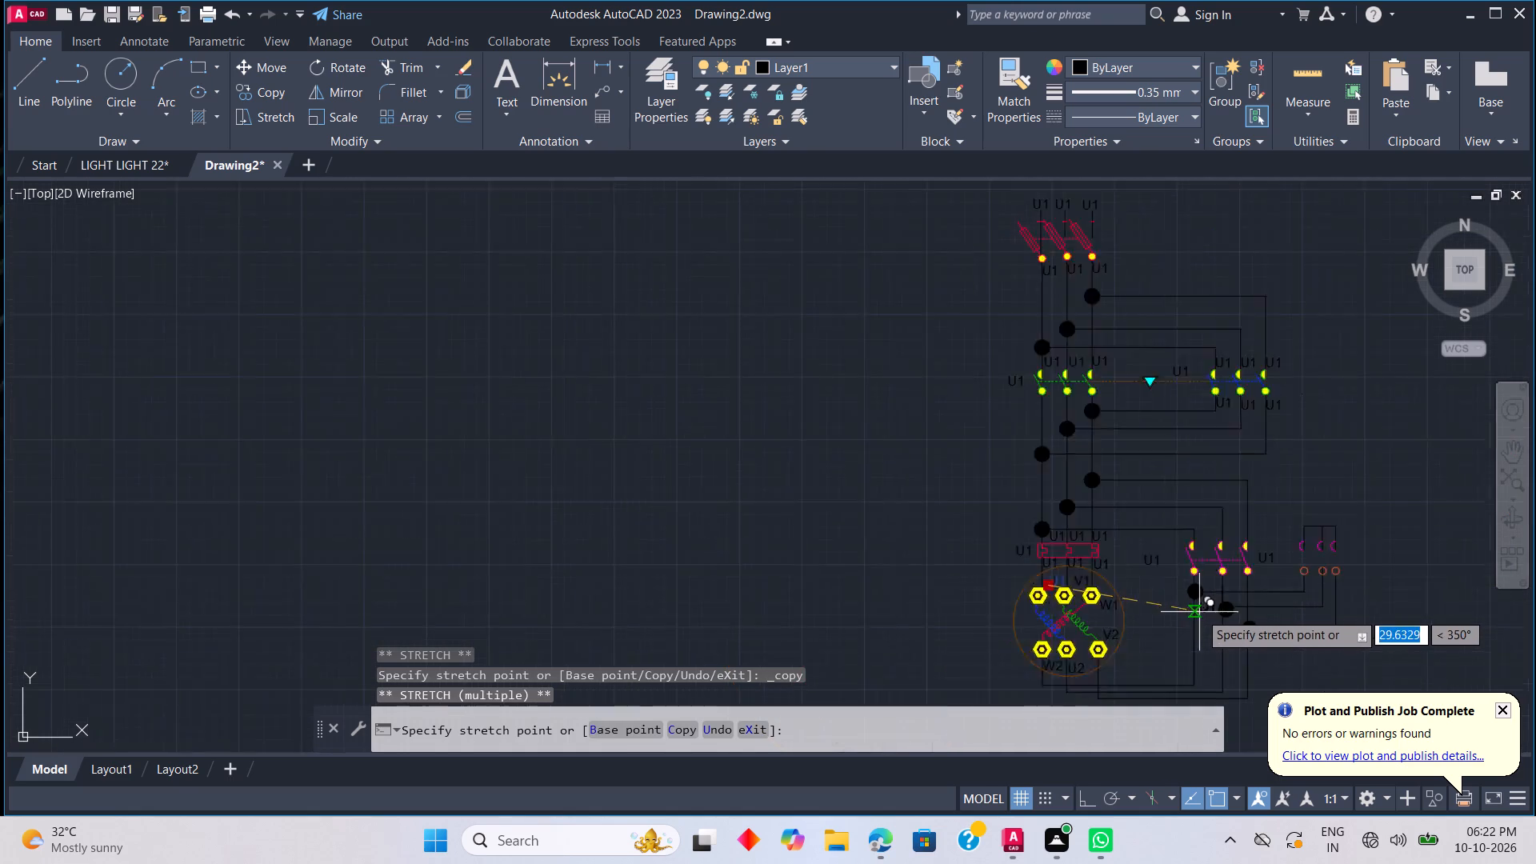
scroll(1199, 612, "down", 1)
scroll(1284, 649, "up", 3)
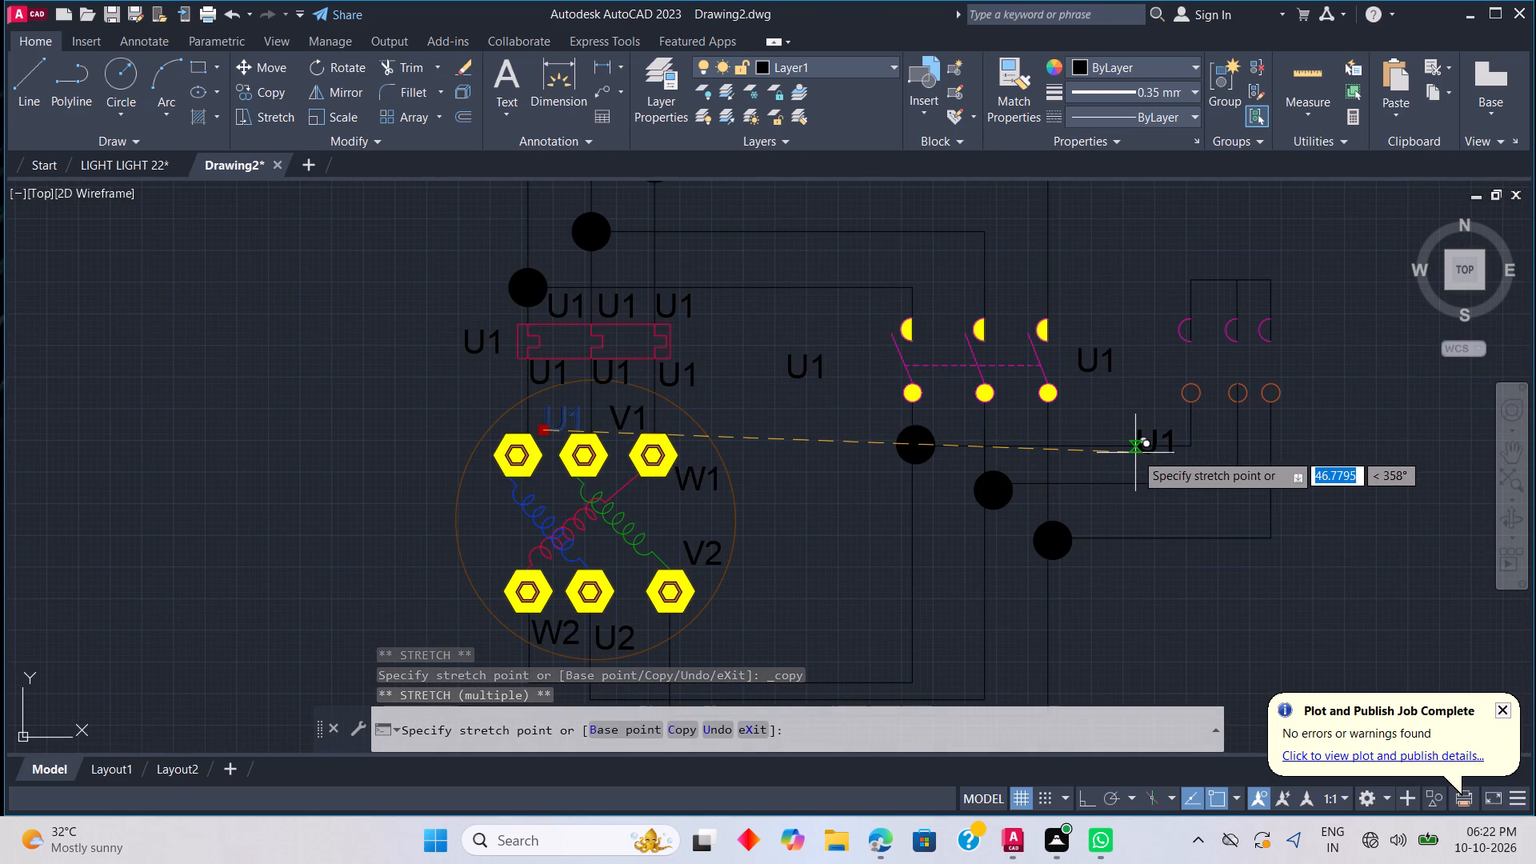
scroll(1176, 430, "up", 1)
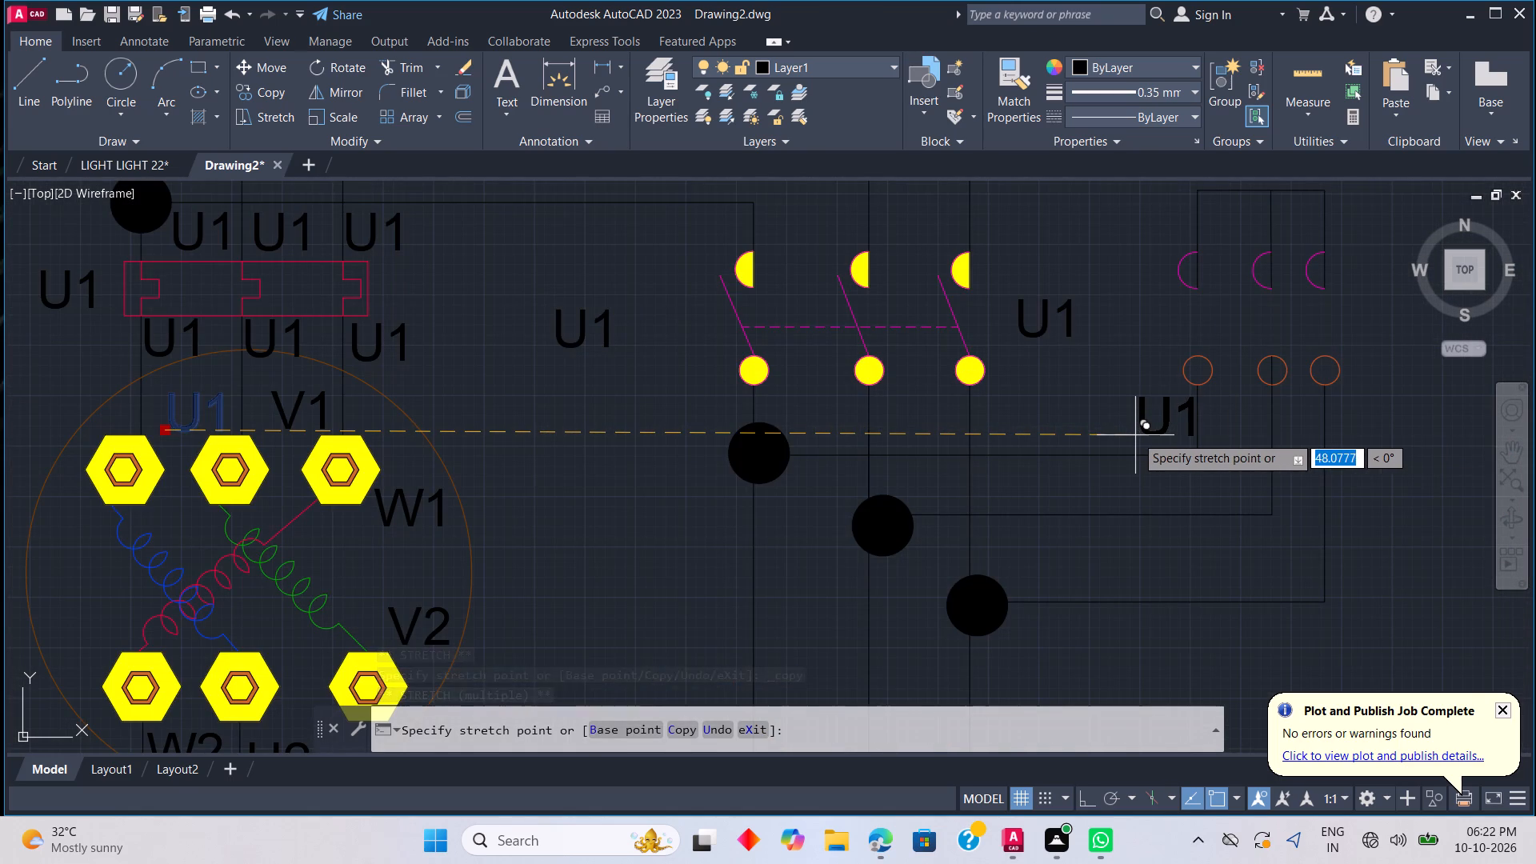
scroll(1242, 435, "up", 1)
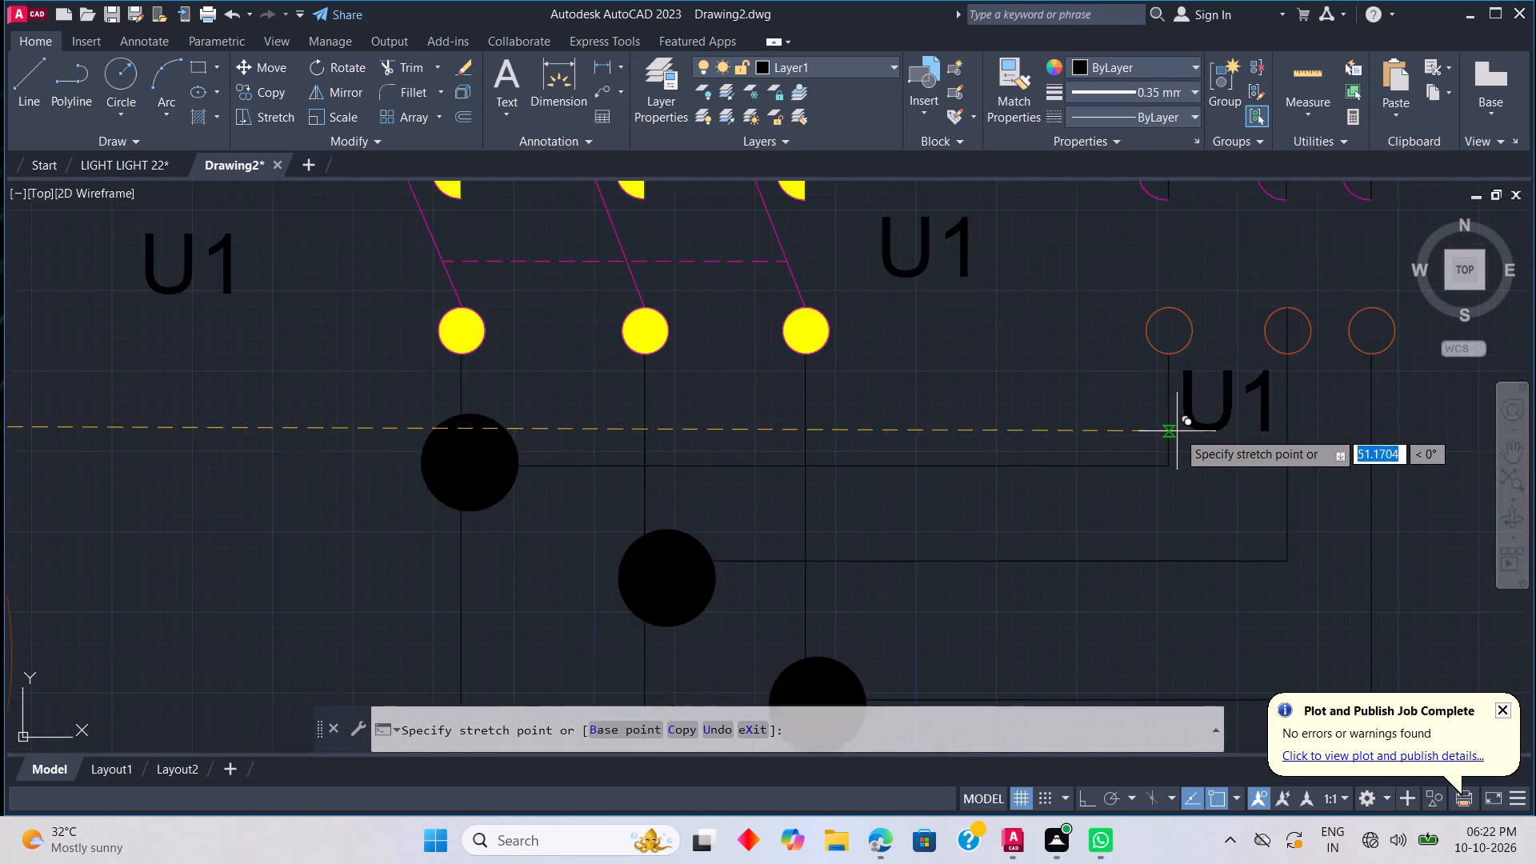
scroll(1178, 431, "up", 1)
left_click(1166, 424)
scroll(1339, 433, "down", 1)
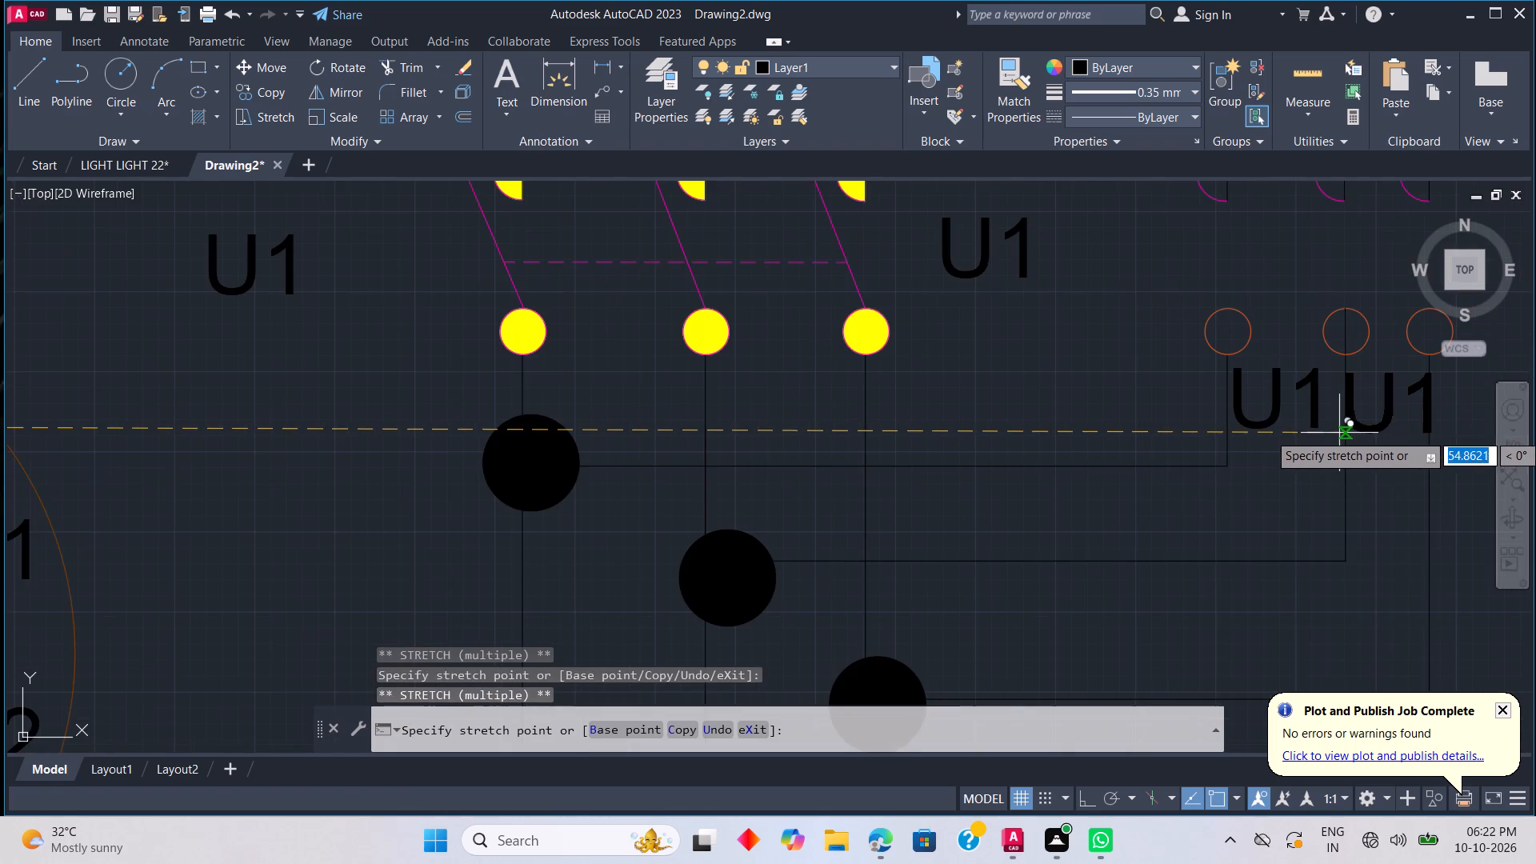
middle_click_drag(1338, 433, 1172, 505)
scroll(1179, 511, "up", 3)
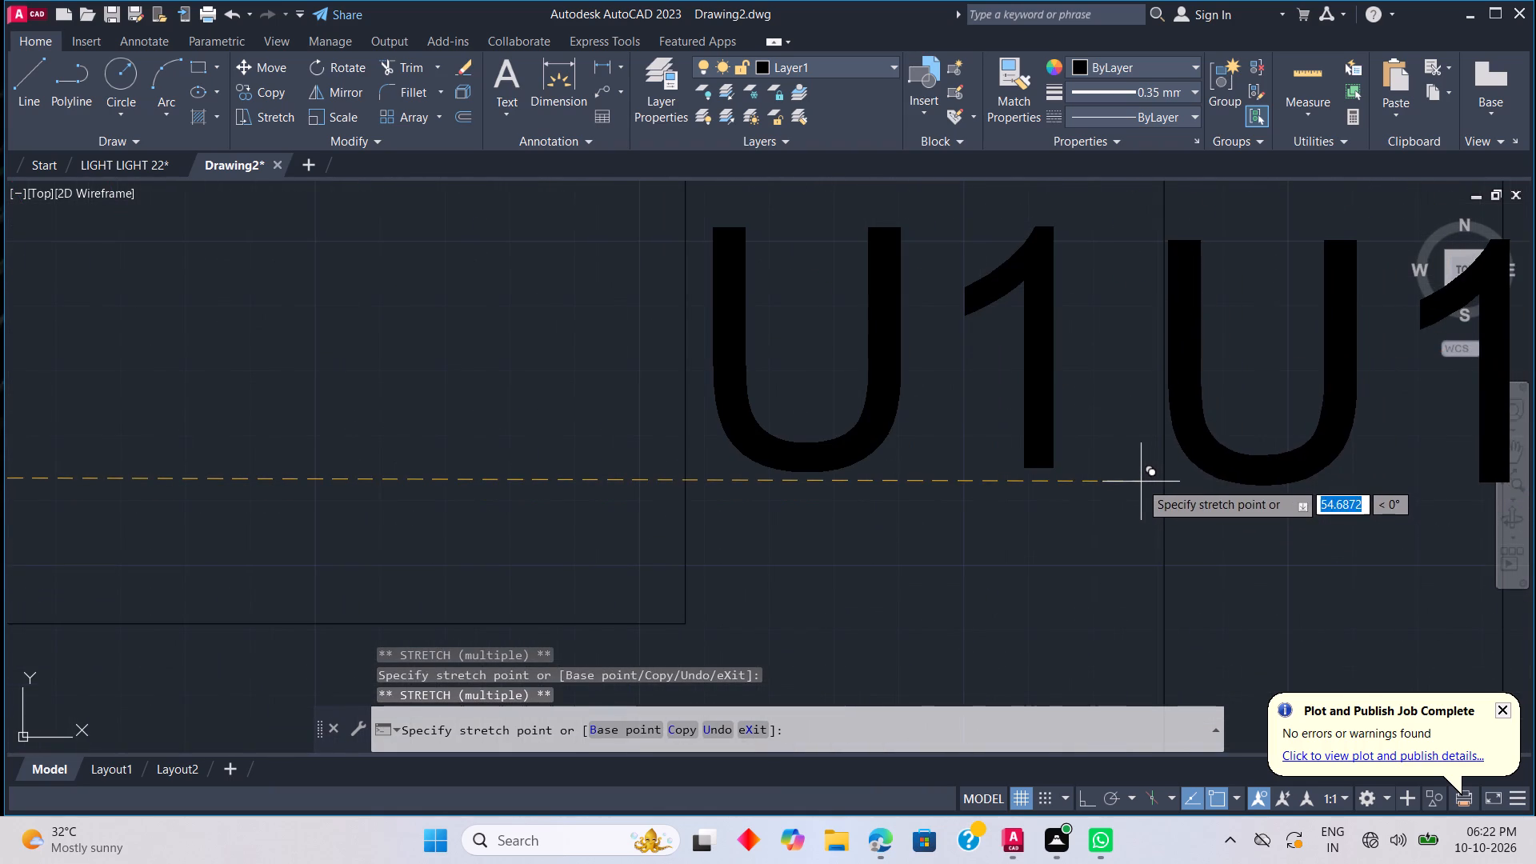
left_click_drag(1140, 481, 1008, 511)
scroll(1134, 526, "down", 3)
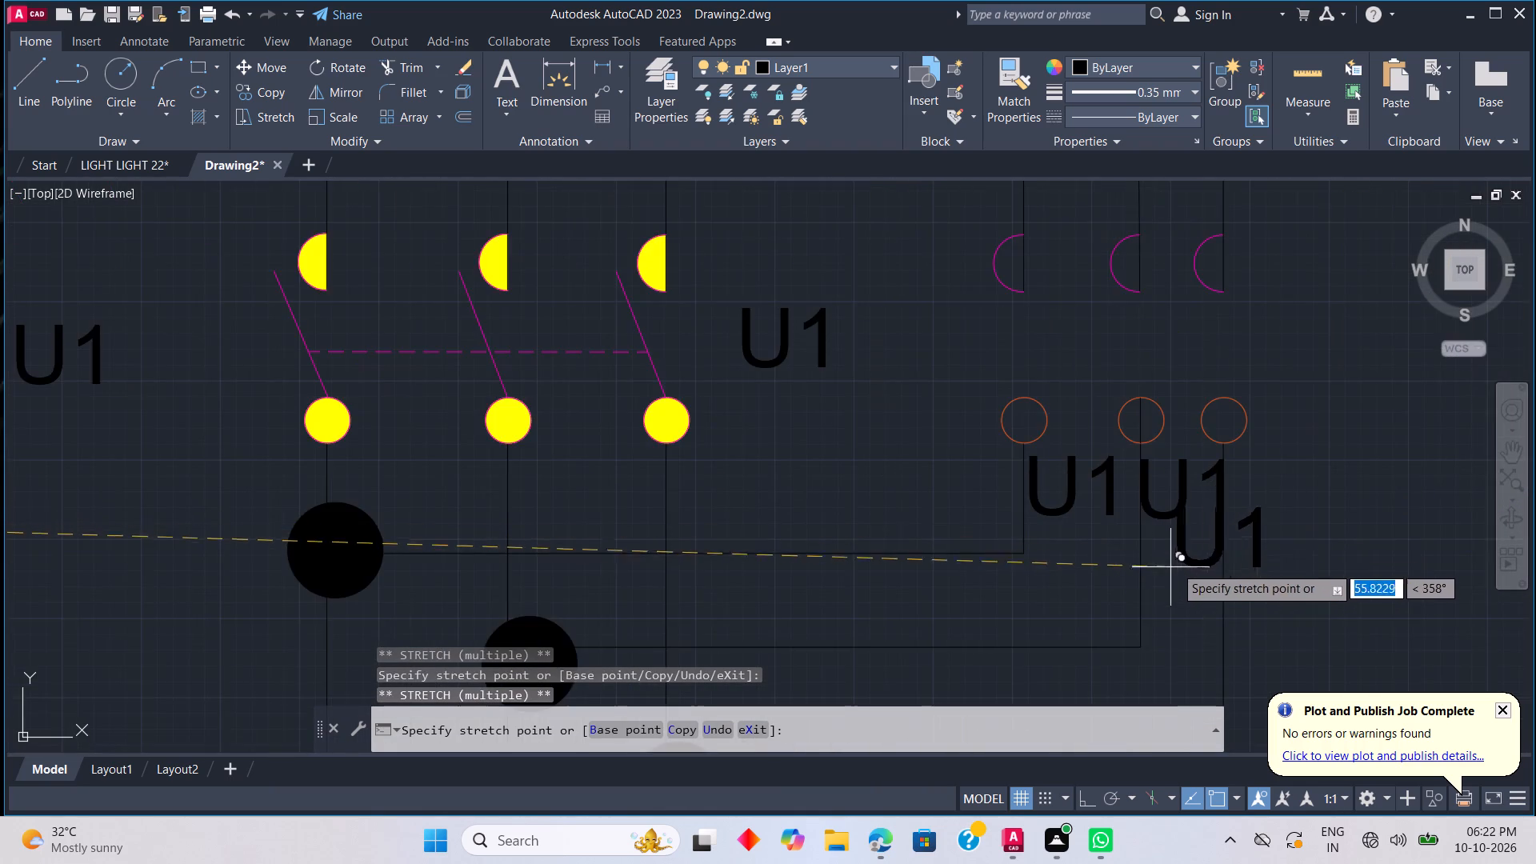
scroll(1208, 551, "up", 2)
left_click(1237, 489)
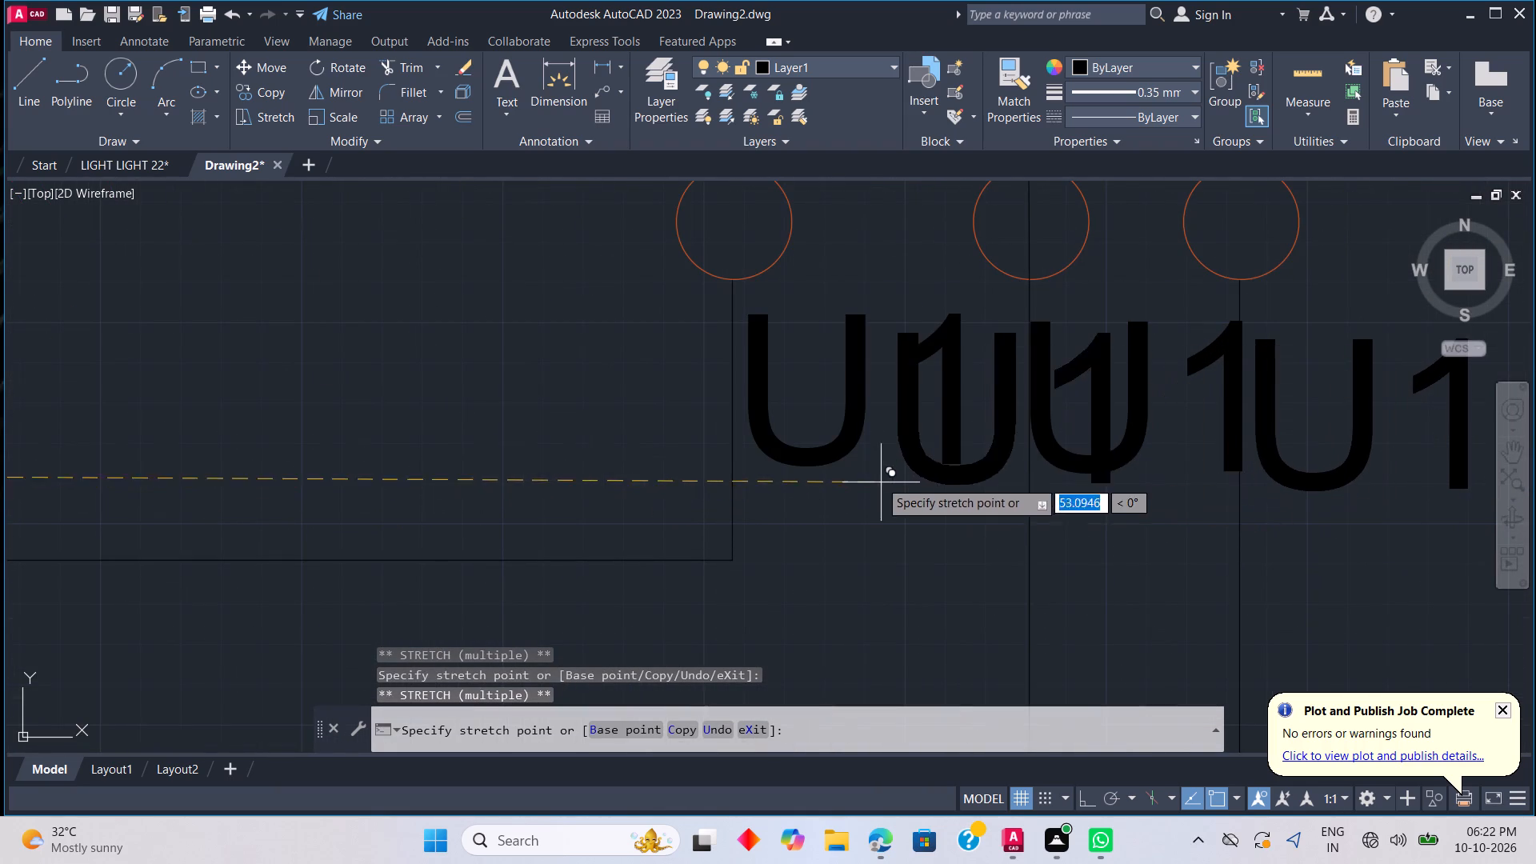
Place three copies of the U1 label above the outermost contactor's magenta arcs, one beside each pole's incoming line.
middle_click_drag(878, 465, 869, 631)
middle_click(948, 402)
middle_click_drag(947, 402, 957, 736)
middle_click(957, 736)
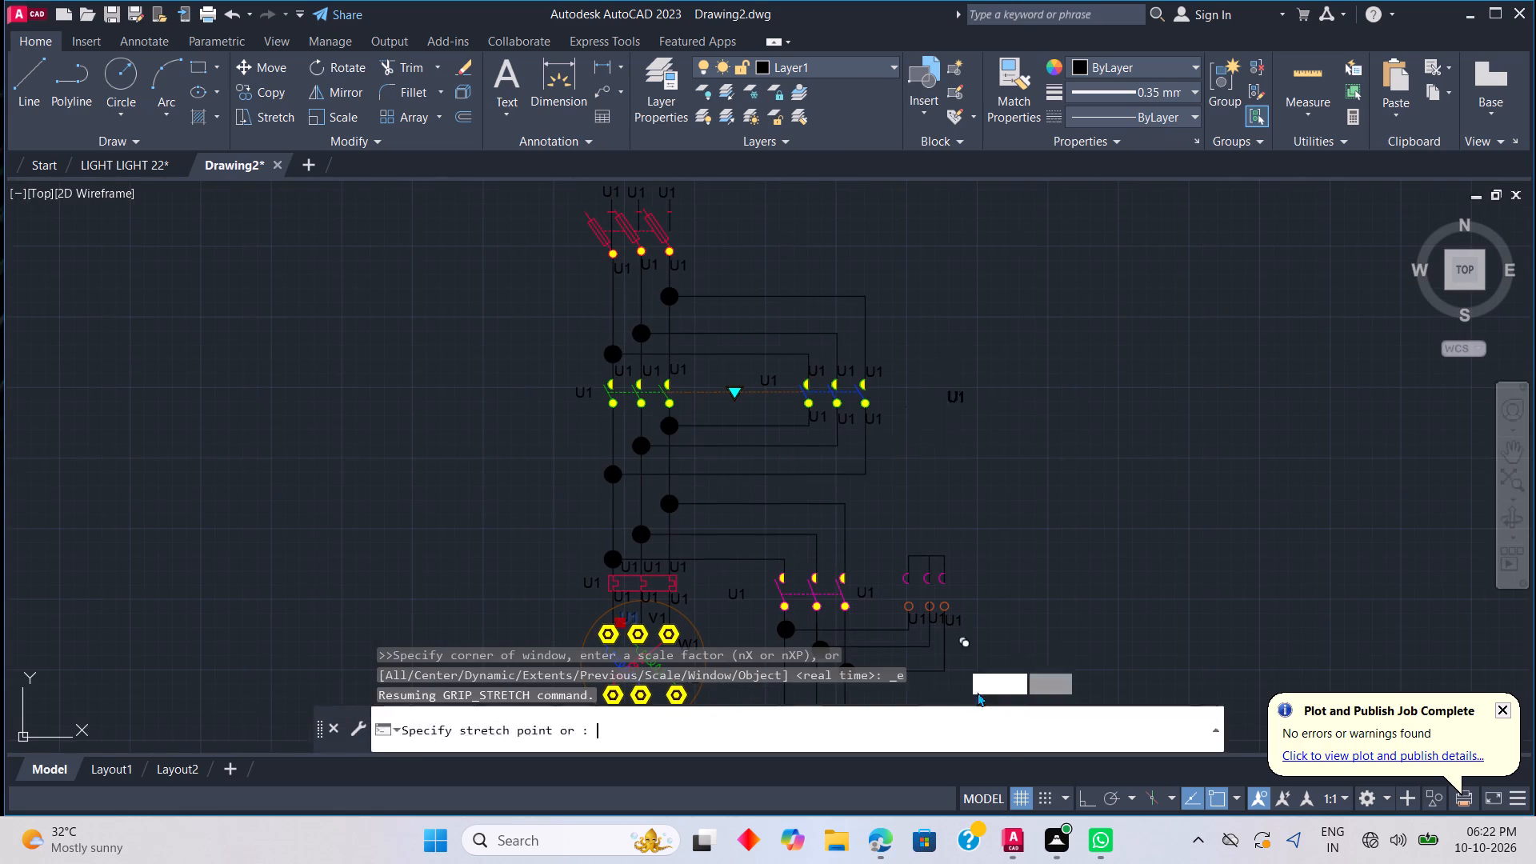
scroll(958, 585, "up", 4)
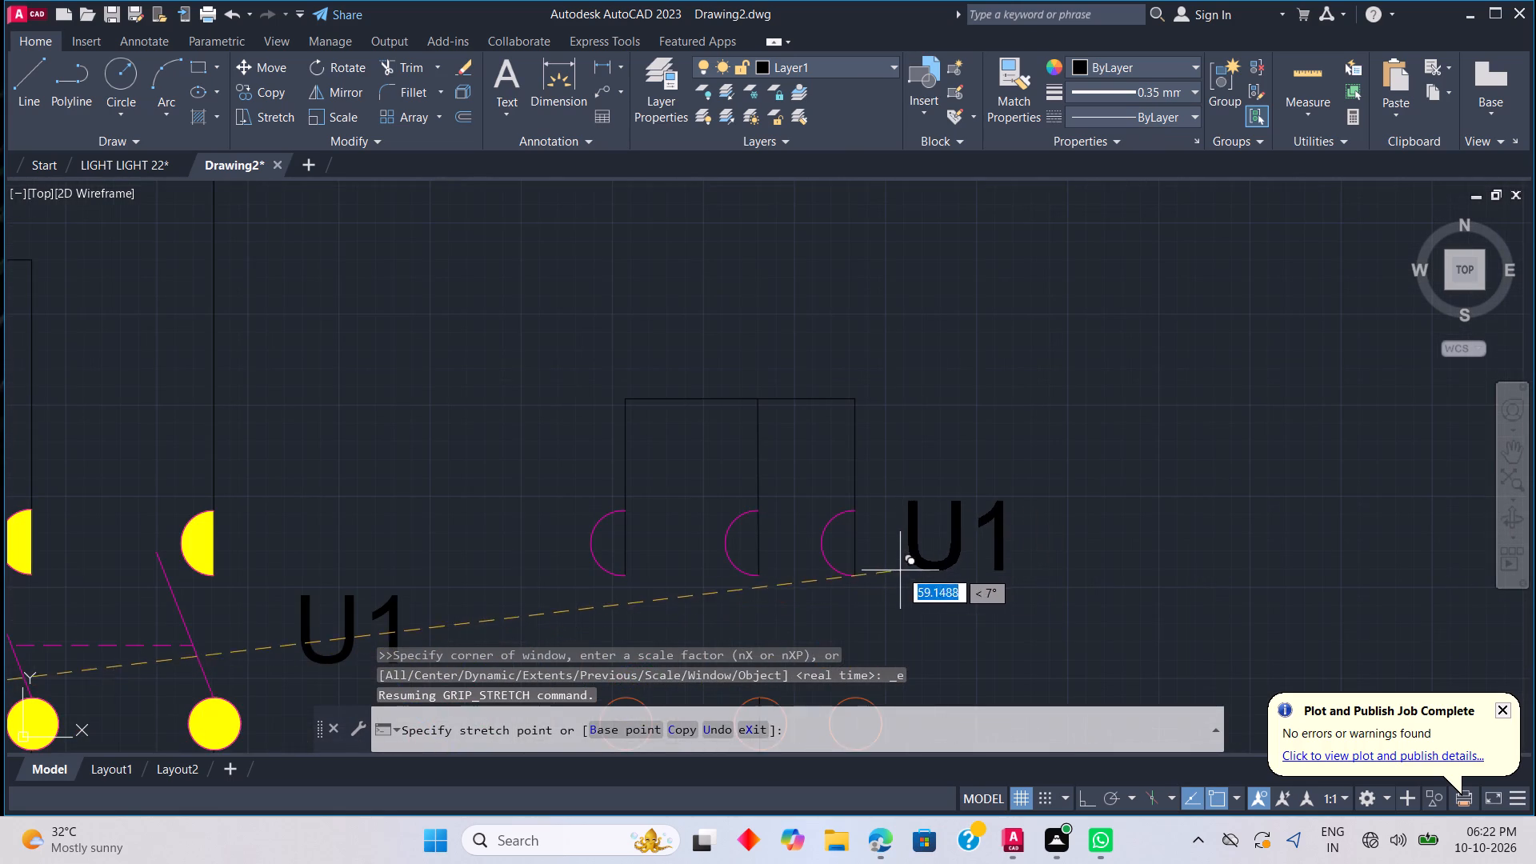
scroll(868, 538, "up", 3)
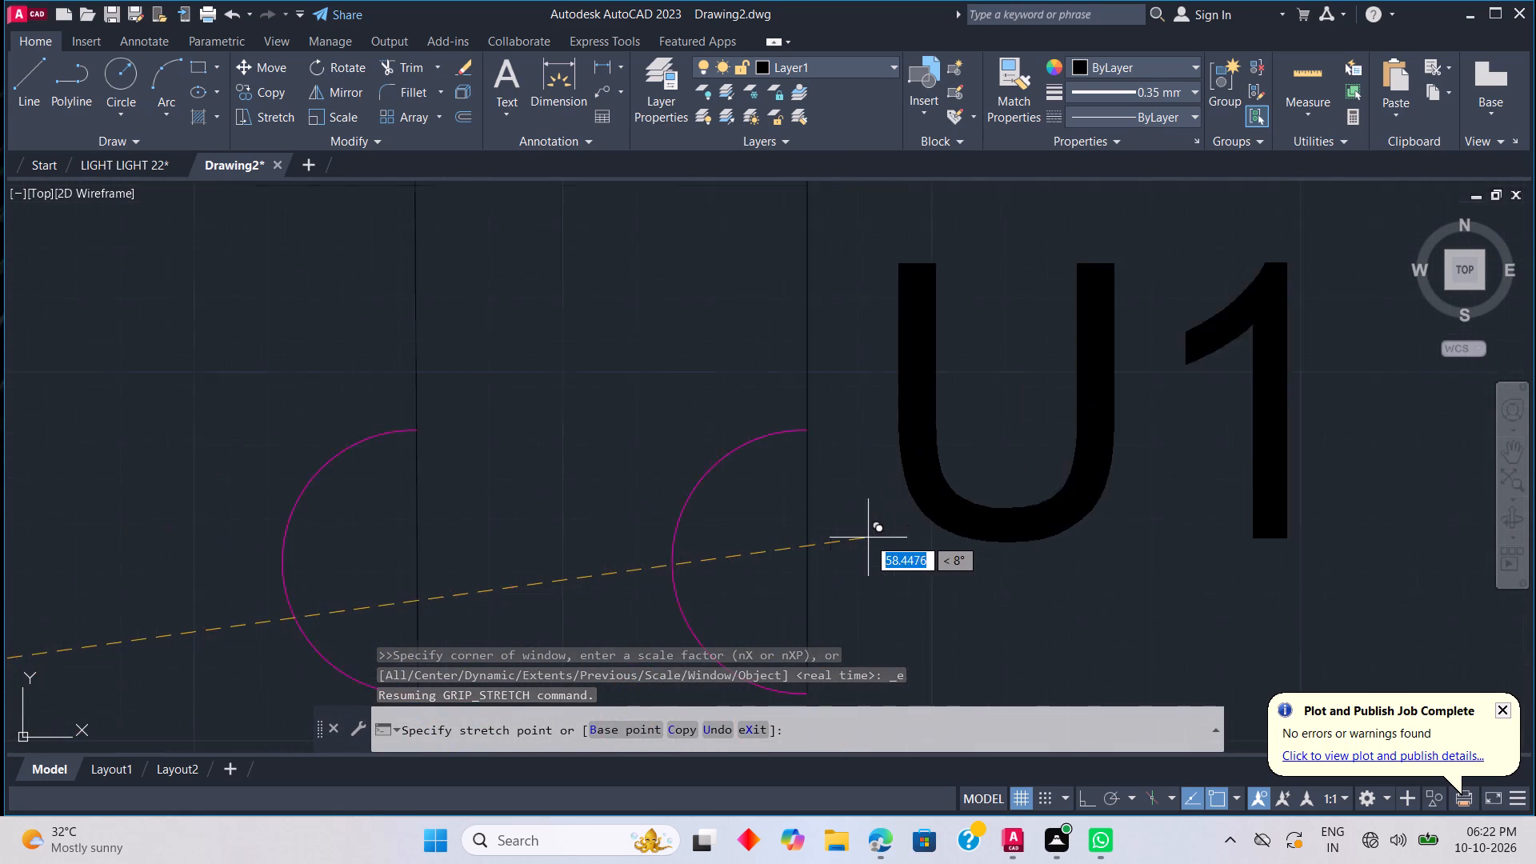
scroll(868, 538, "up", 1)
scroll(818, 525, "down", 1)
left_click(790, 407)
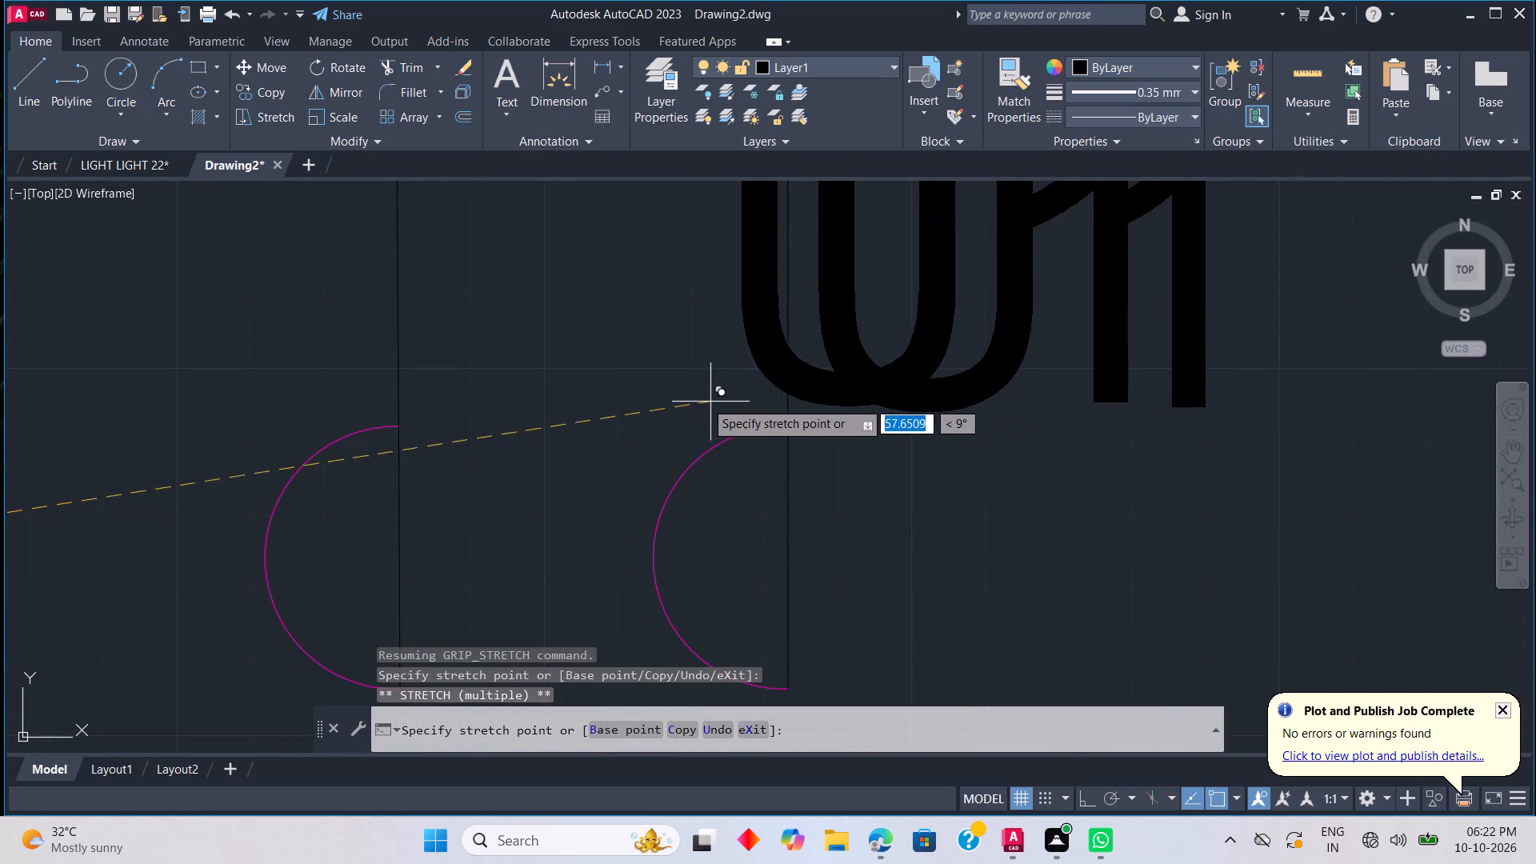
left_click(398, 389)
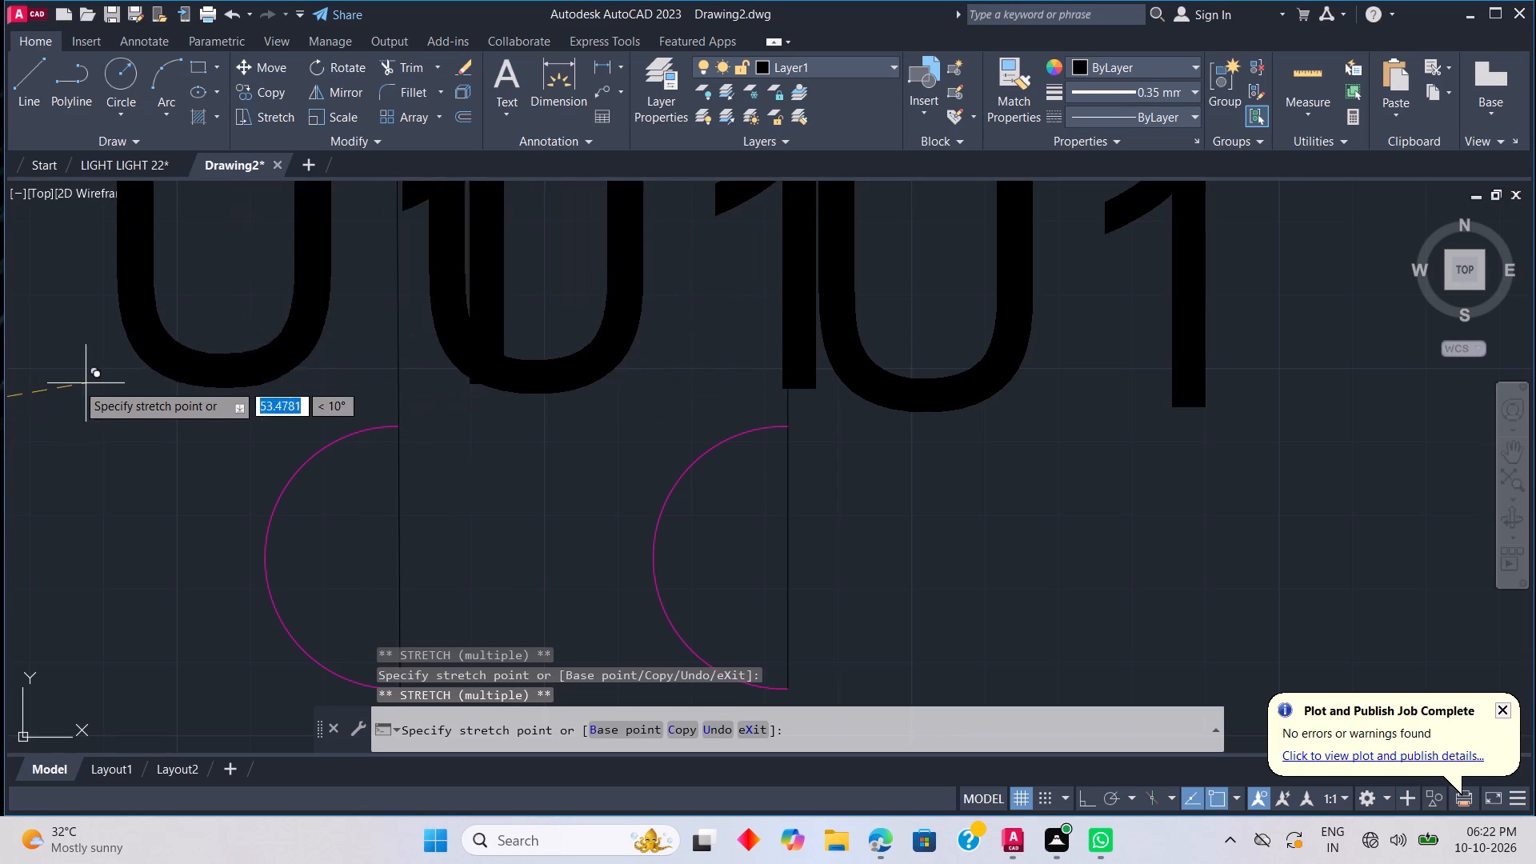
scroll(56, 390, "down", 3)
middle_click(4, 386)
middle_click_drag(4, 386, 34, 403)
middle_click_drag(95, 423, 209, 424)
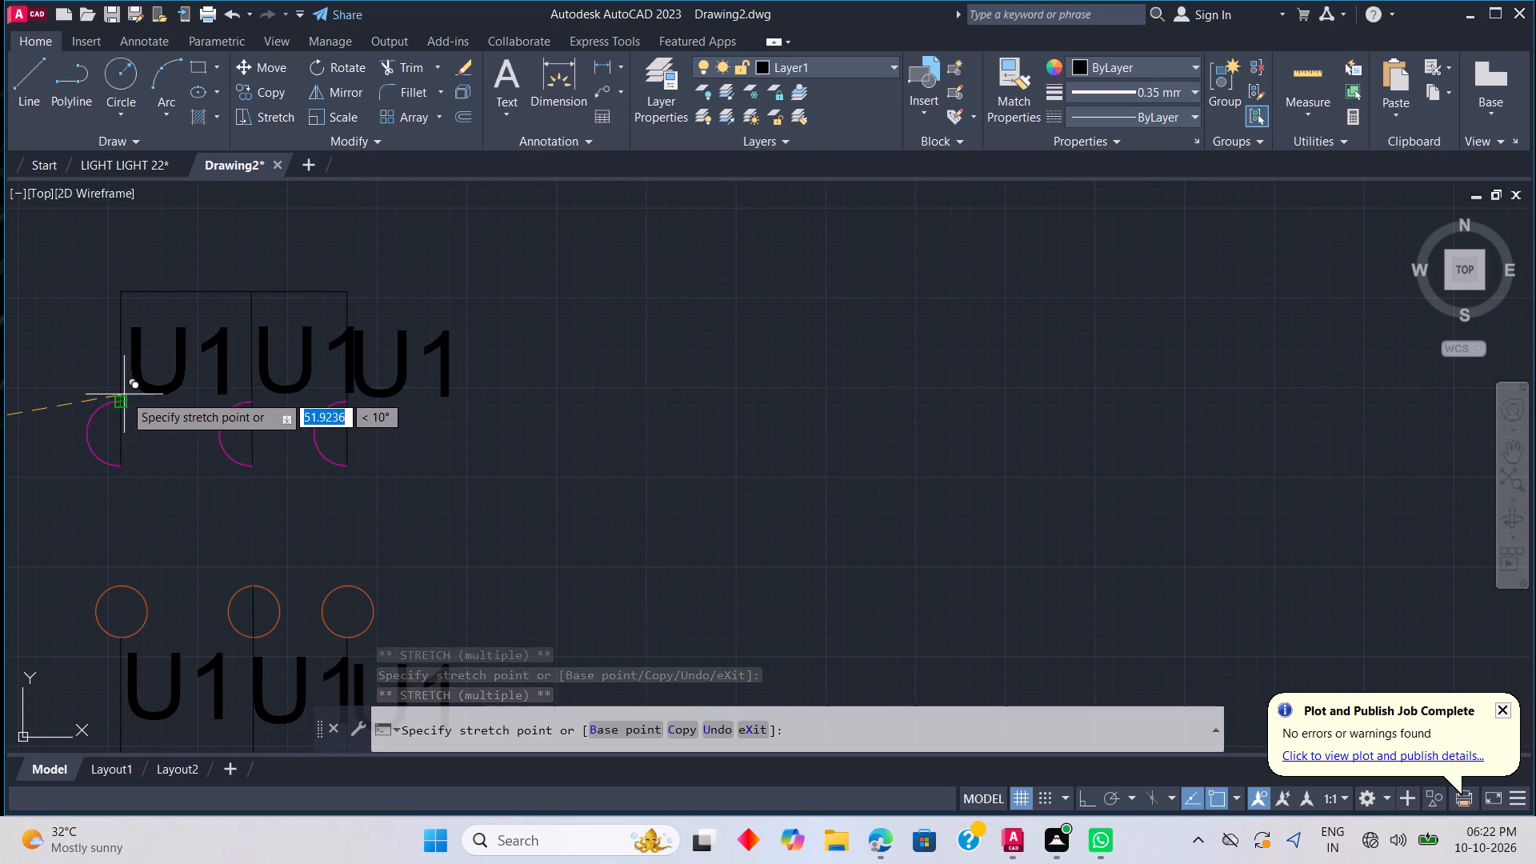
left_click(124, 394)
Place three copies of the U1 label below the yellow-filled circles of the adjacent magenta contactor, one beside each pole's outgoing line.
scroll(415, 493, "down", 3)
scroll(282, 582, "up", 2)
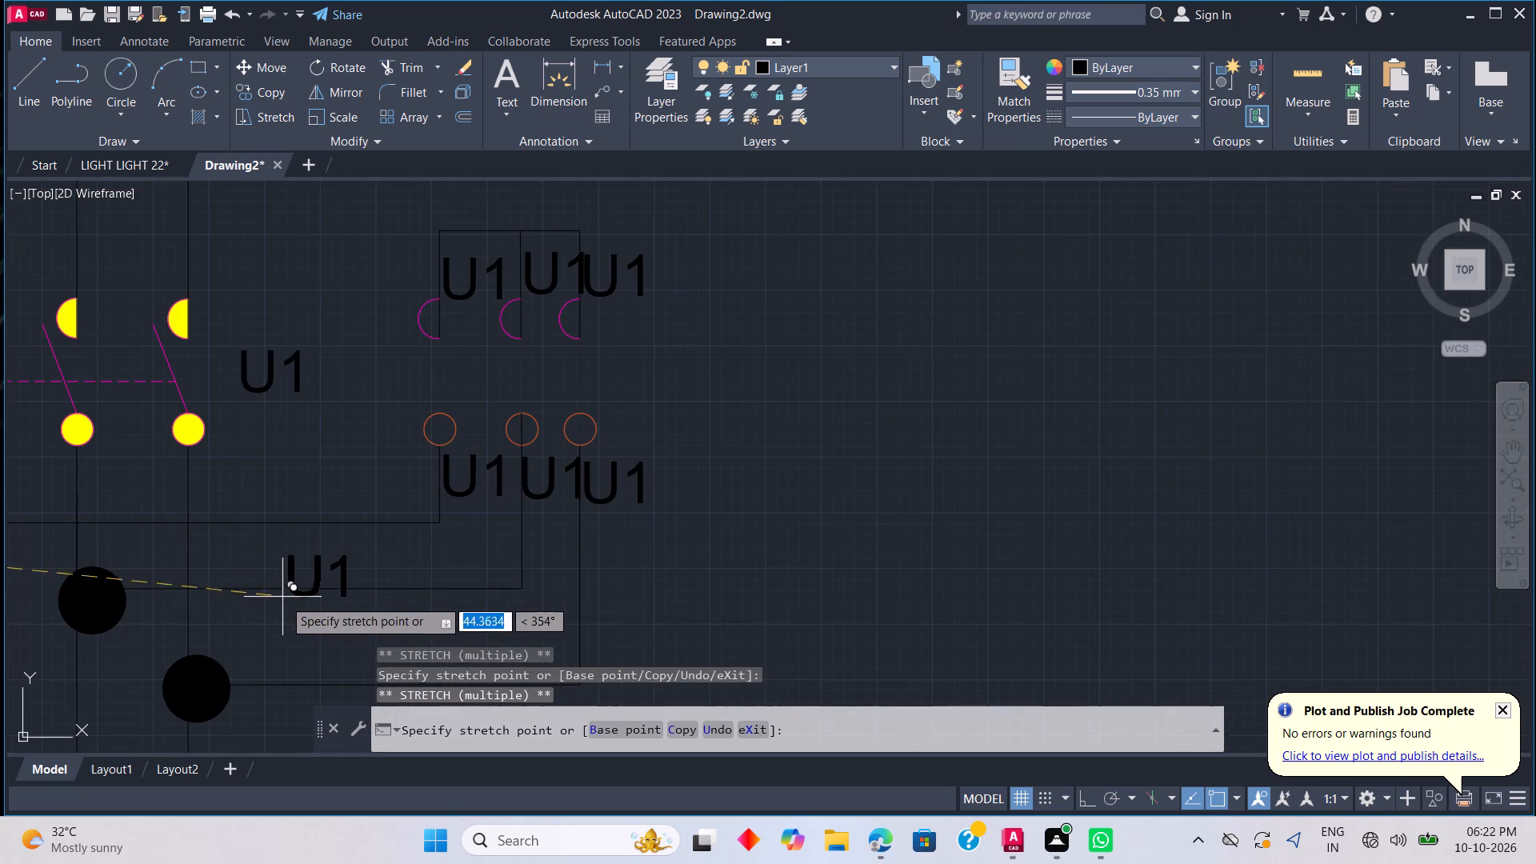
scroll(266, 623, "down", 2)
middle_click_drag(230, 670, 536, 574)
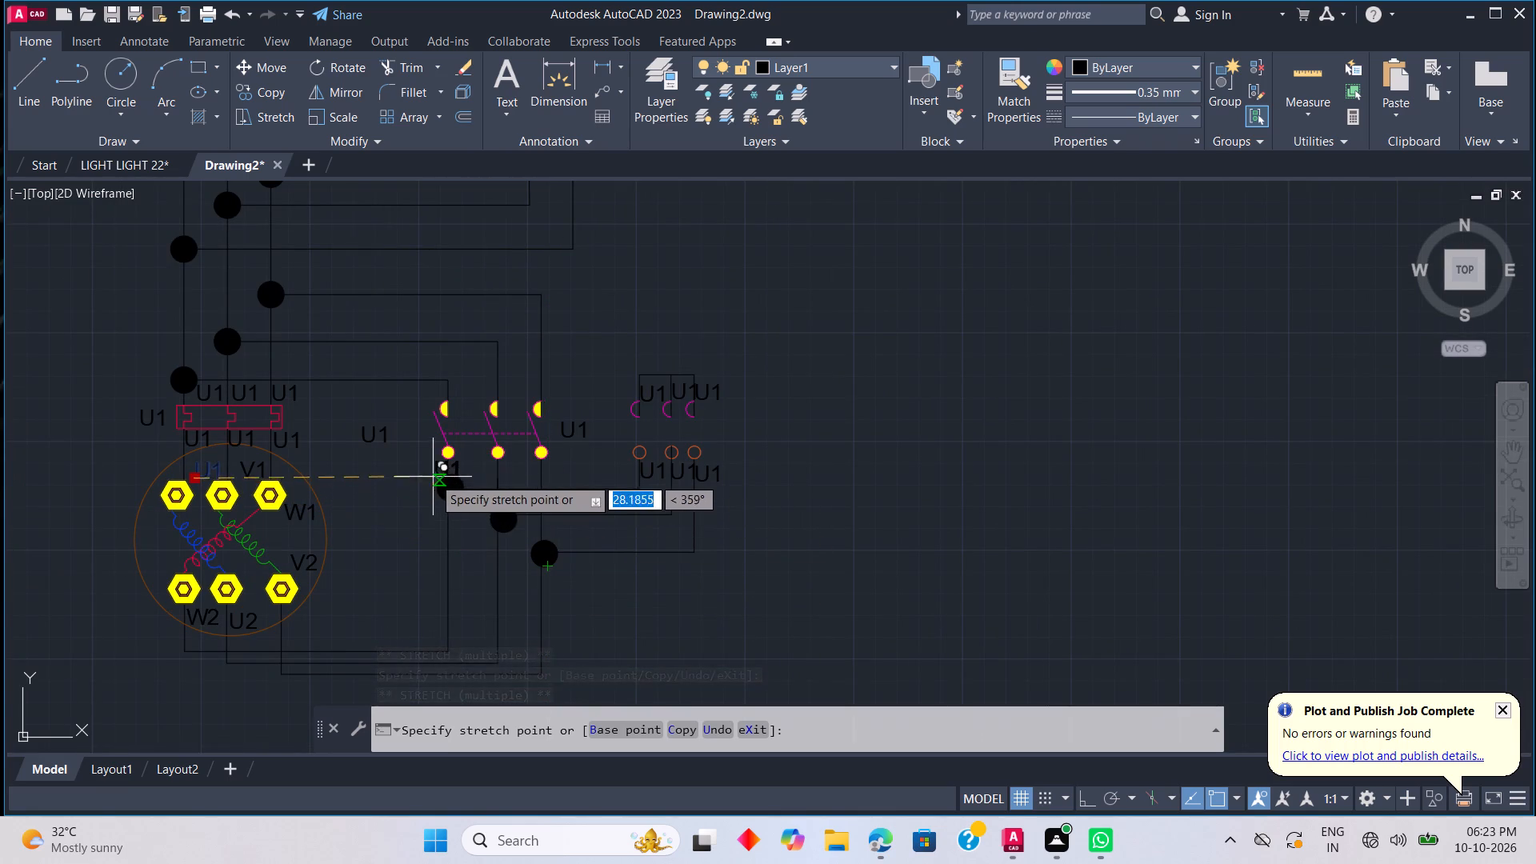
scroll(434, 475, "up", 3)
scroll(510, 486, "up", 1)
left_click(506, 482)
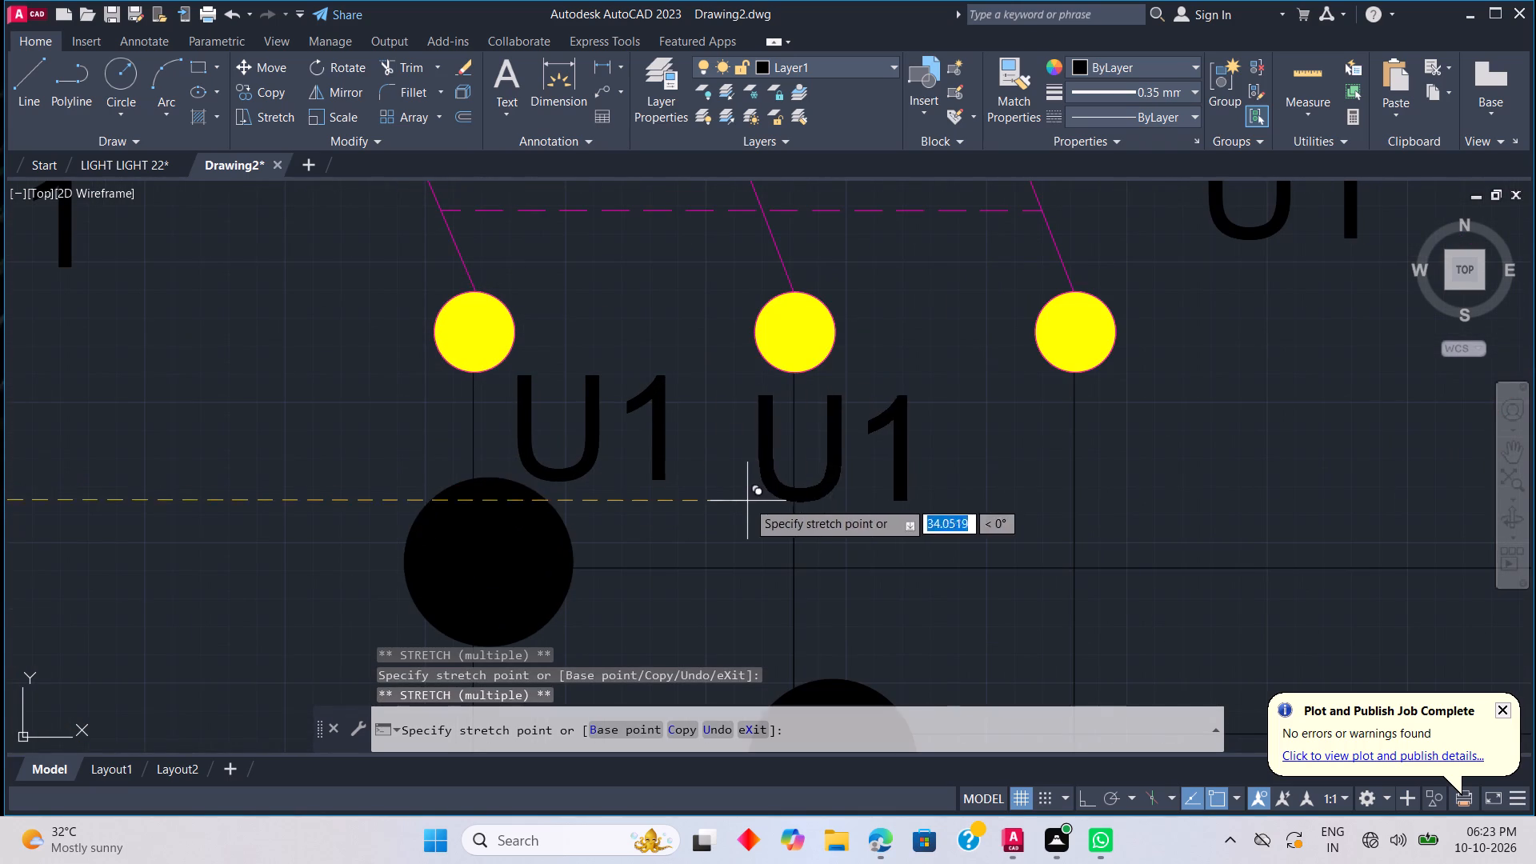
left_click(814, 498)
left_click(1086, 496)
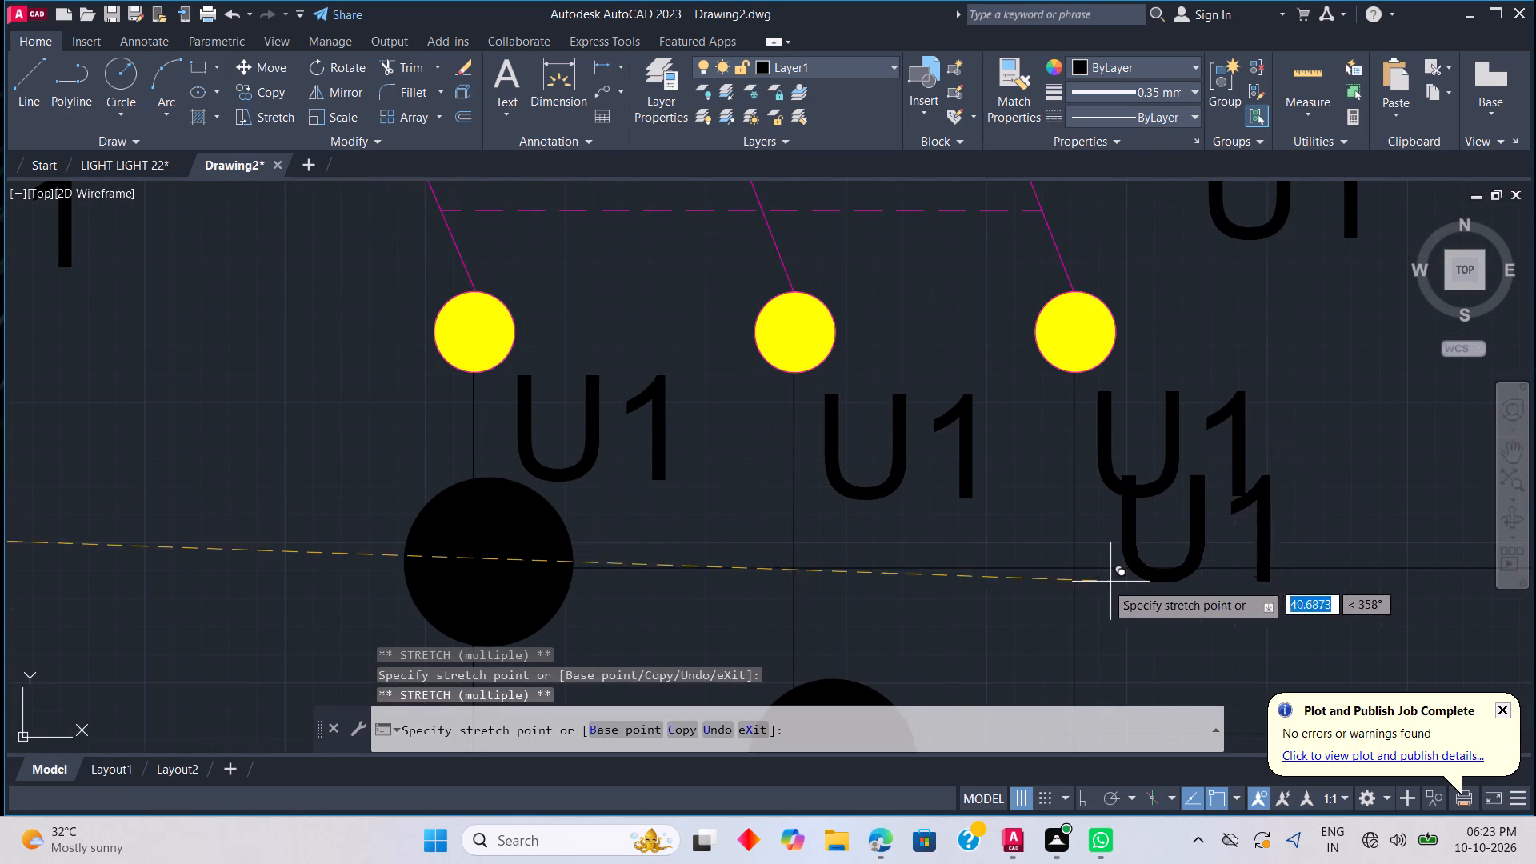
Place three copies of the U1 label above the same contactor's yellow half-circles, one beside each pole's incoming line, and finish copying.
scroll(943, 566, "down", 3)
scroll(802, 389, "up", 2)
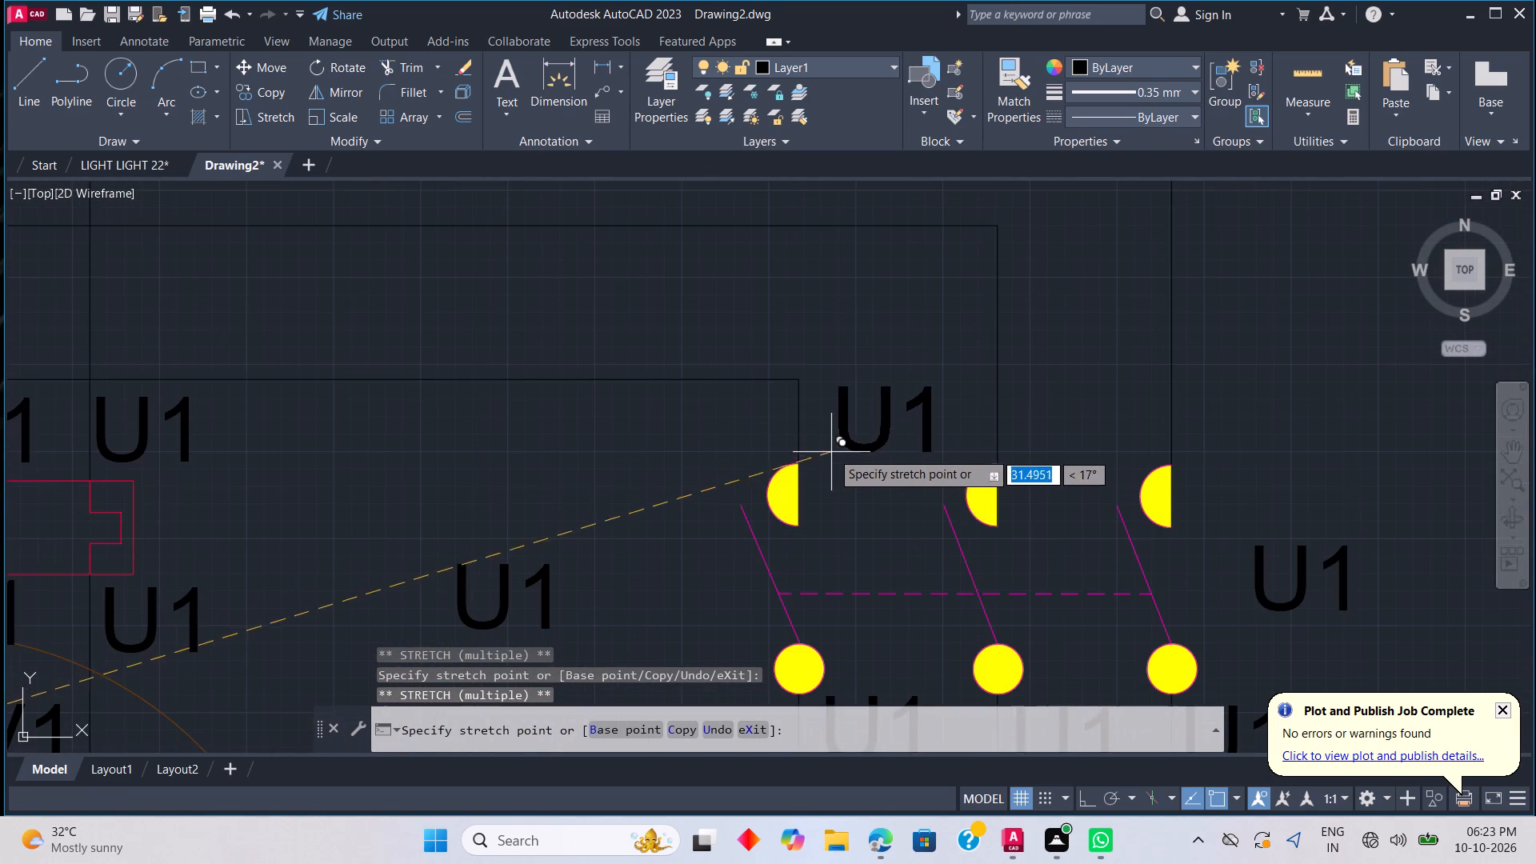
left_click(819, 439)
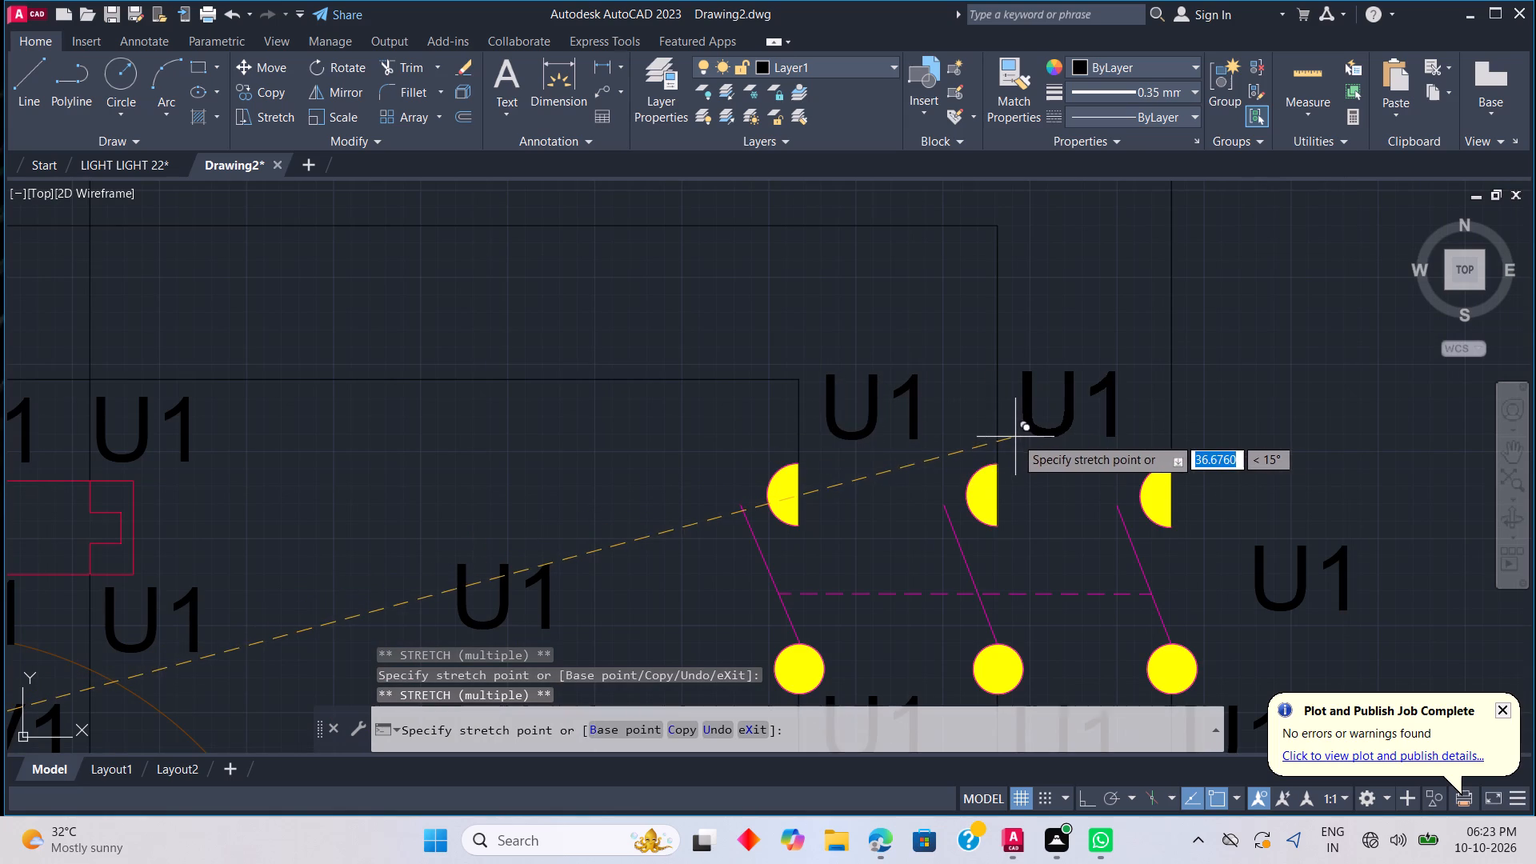
left_click(1015, 437)
left_click(1182, 434)
key("Escape")
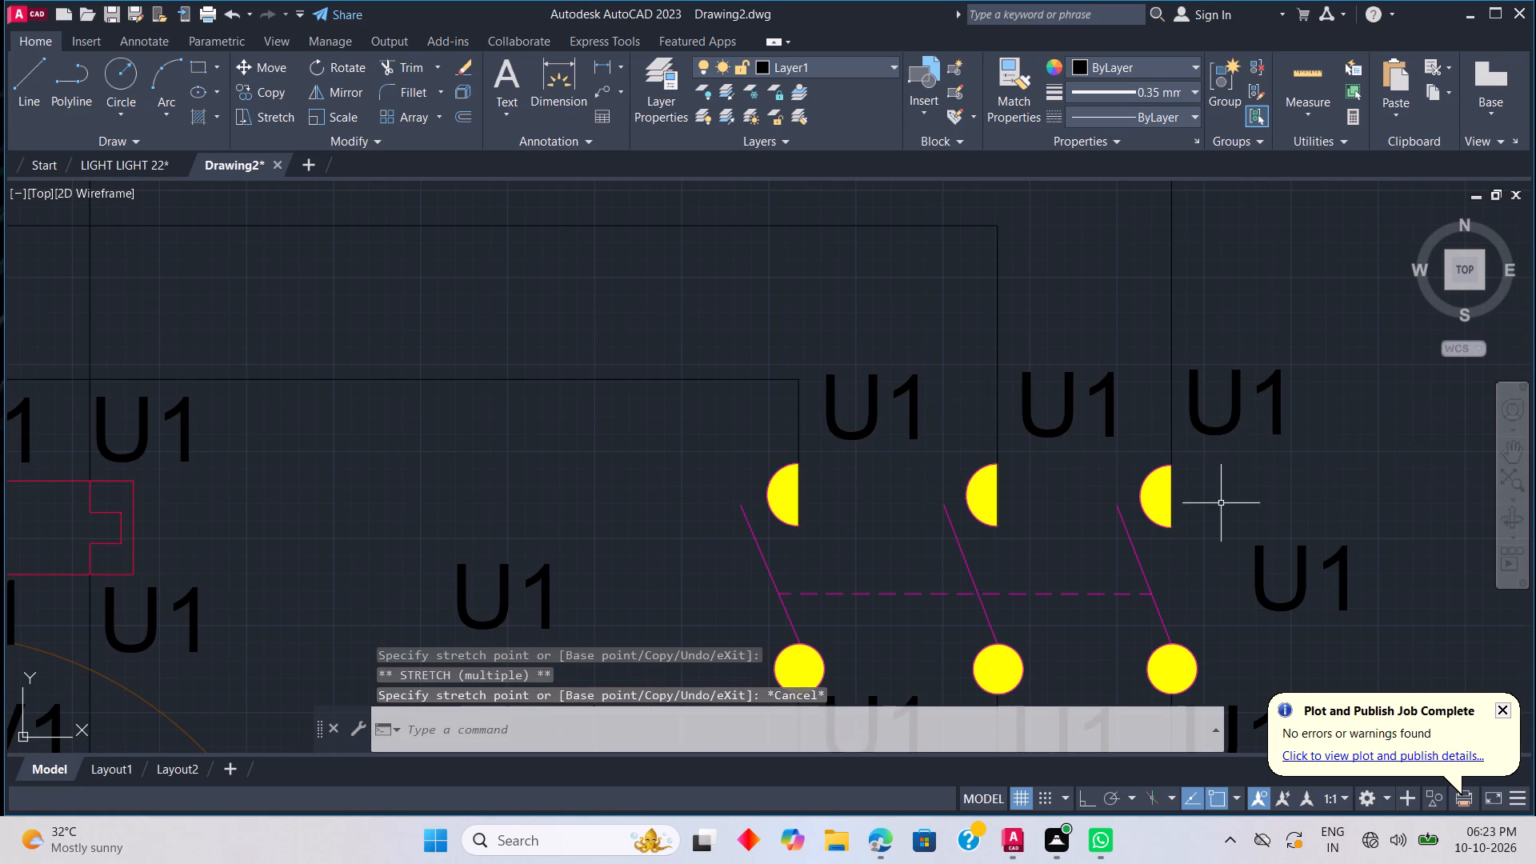
Rename the U1 label standing between the red overload relay and the yellow-filled contactor as KM4.
scroll(1217, 513, "down", 3)
scroll(1351, 620, "down", 3)
middle_click_drag(1335, 618, 1326, 613)
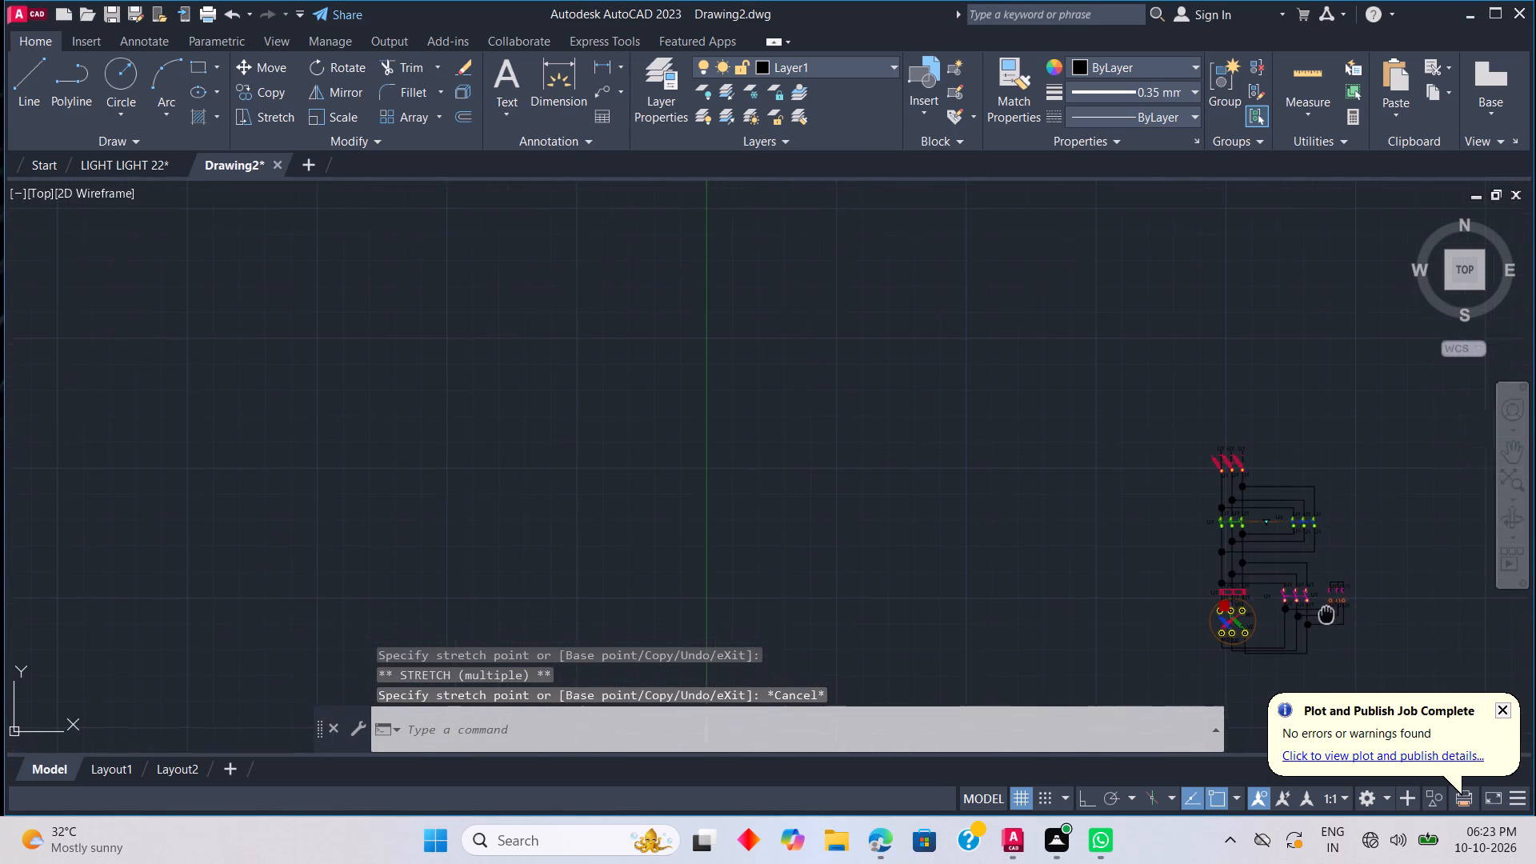
middle_click_drag(1326, 613, 1155, 380)
scroll(1154, 378, "up", 3)
scroll(826, 467, "up", 1)
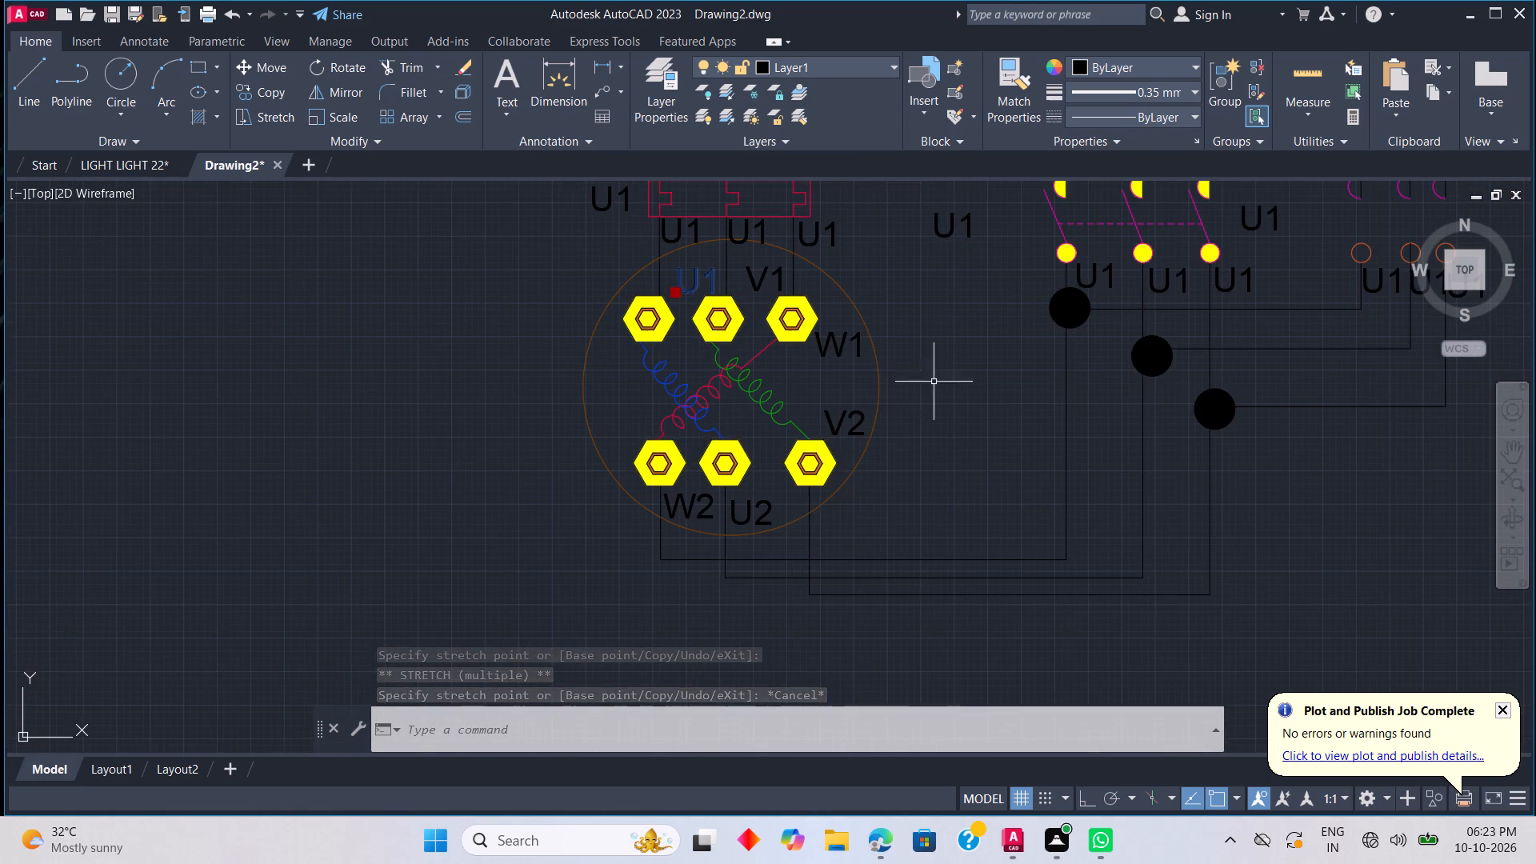
middle_click_drag(947, 365, 1028, 668)
scroll(1065, 541, "up", 2)
double_click(1024, 520)
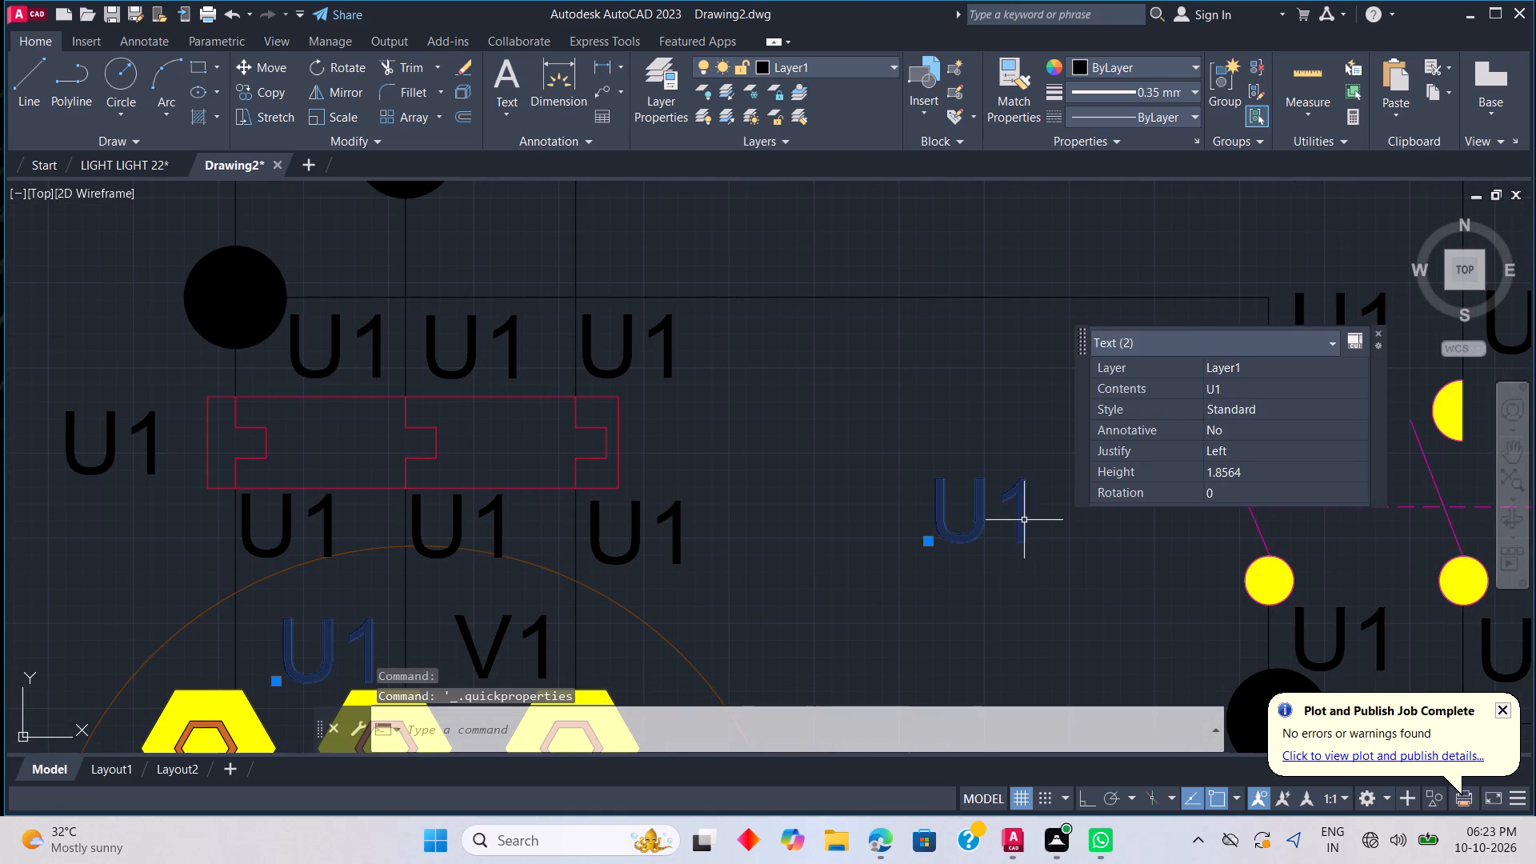
left_click(1026, 518)
key("Escape")
triple_click(988, 518)
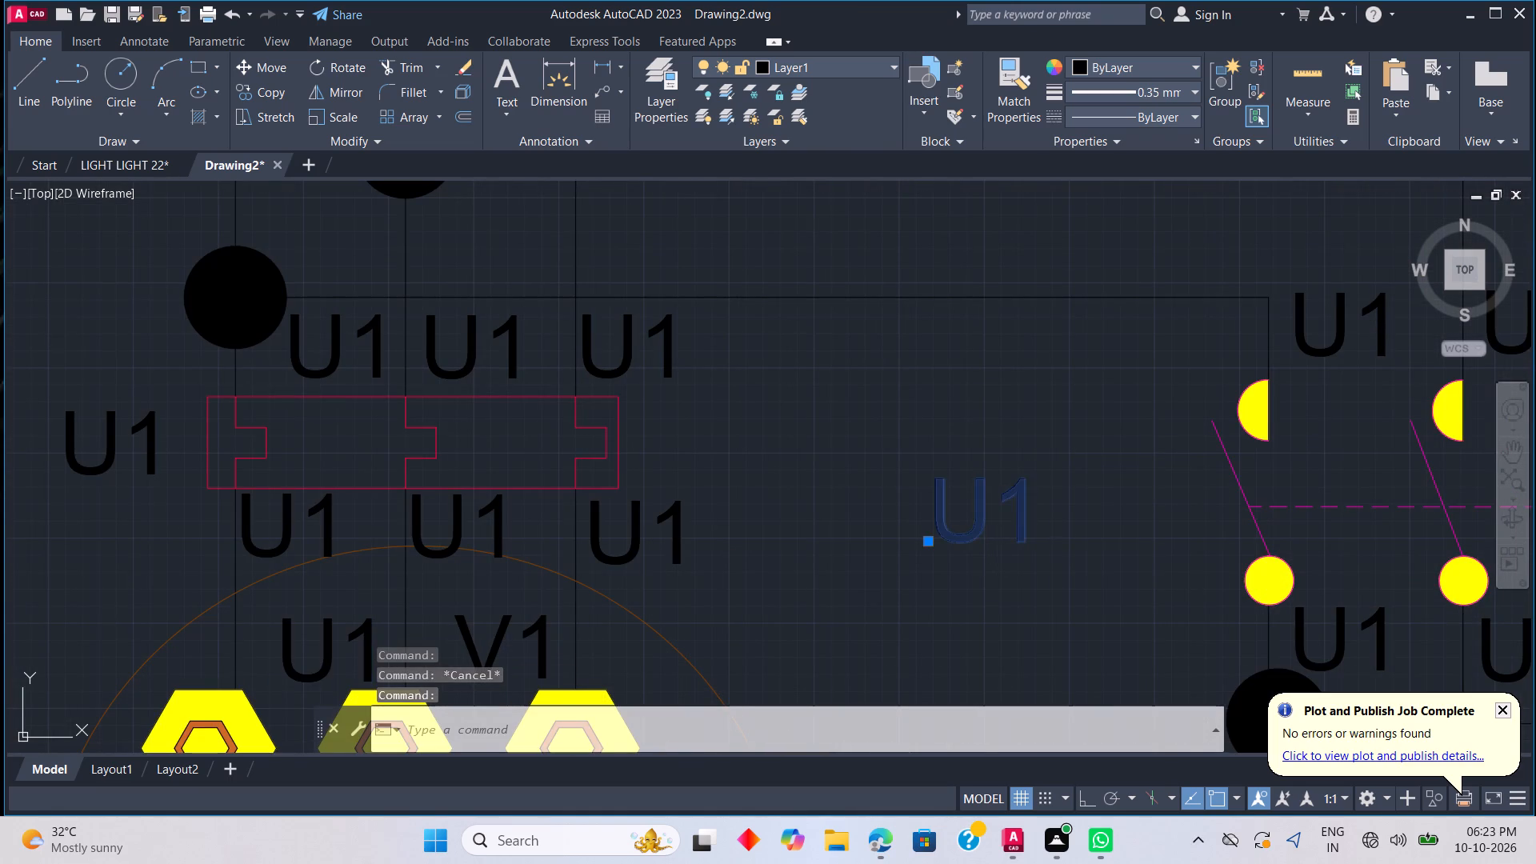
left_click(1022, 525)
key("BackSpace")
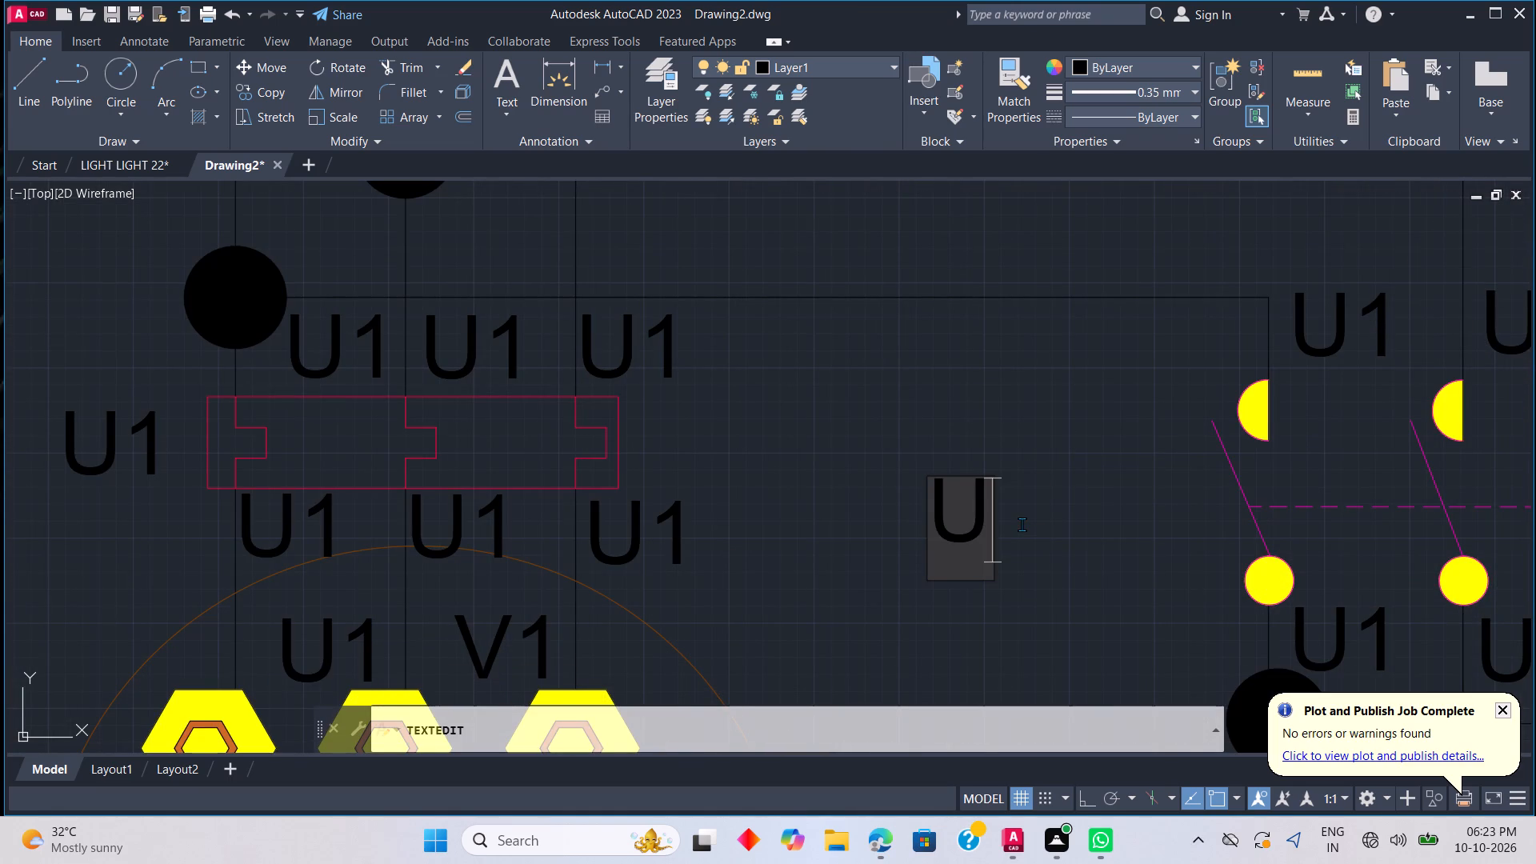
key("BackSpace")
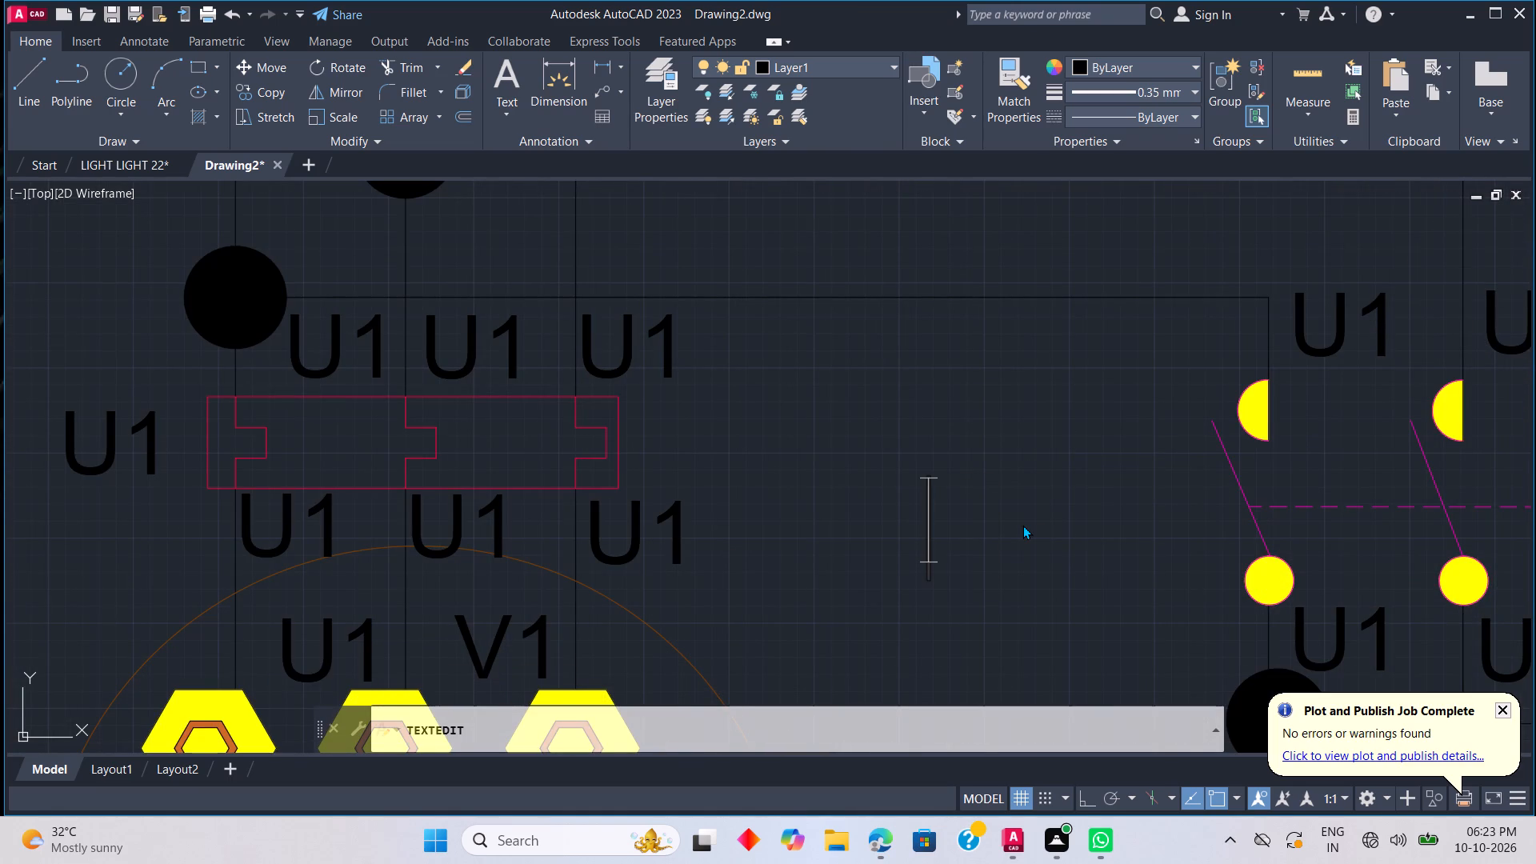
type("KM")
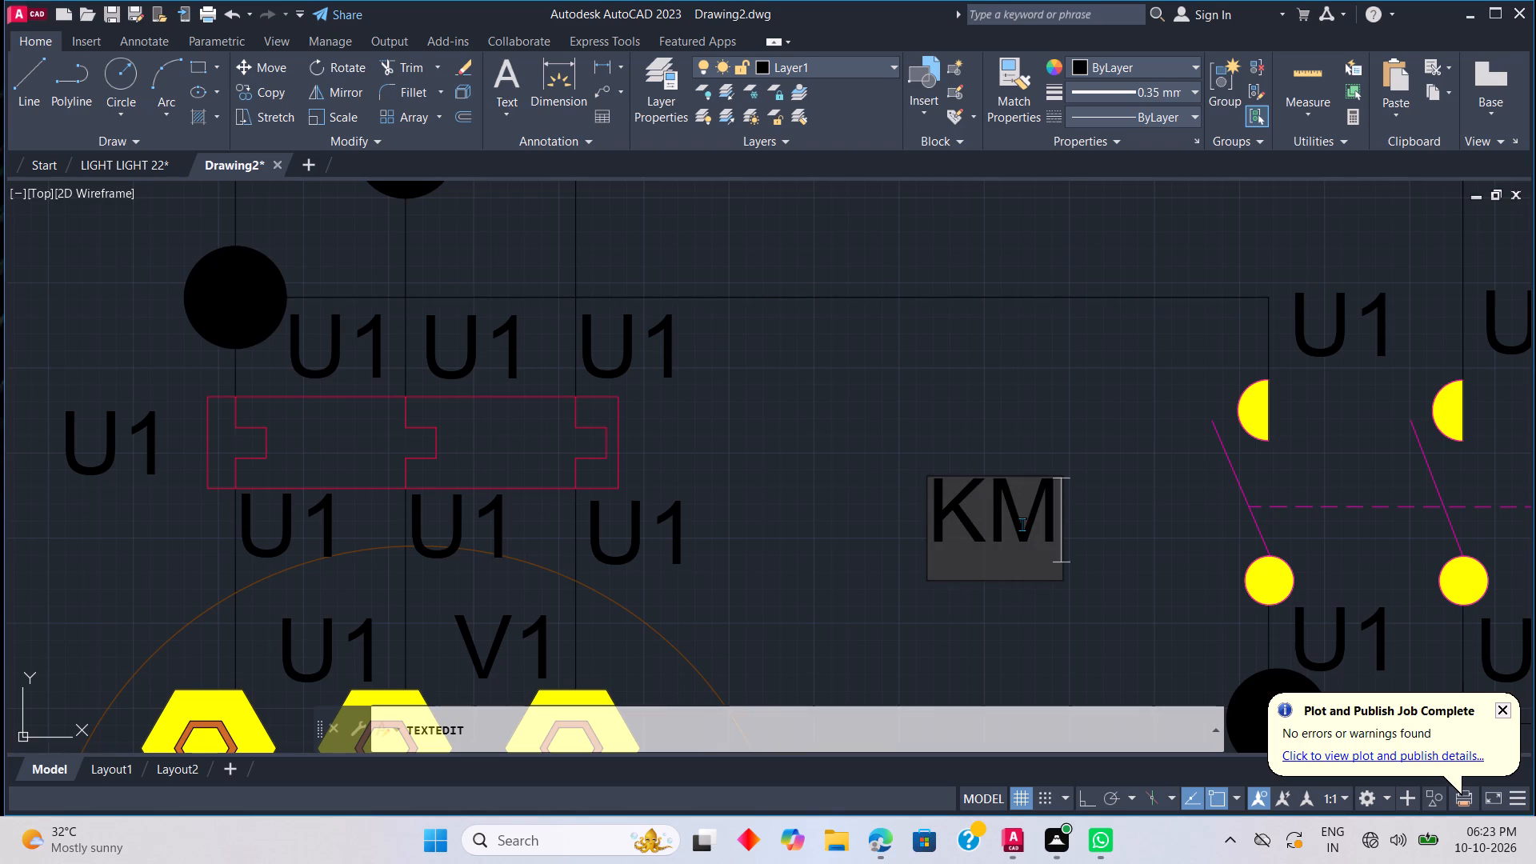
key("4")
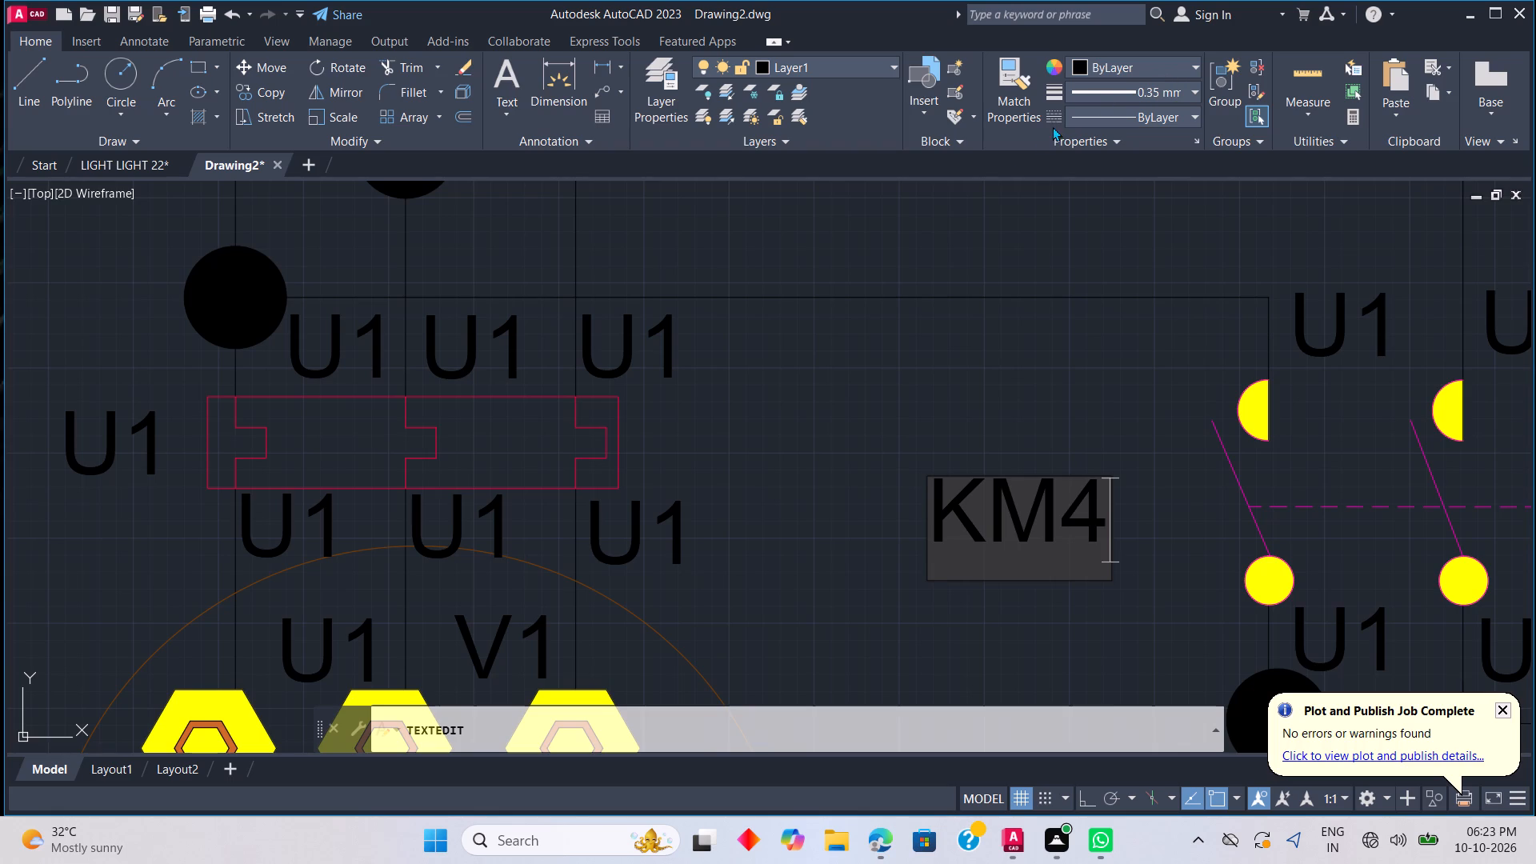
left_click(884, 63)
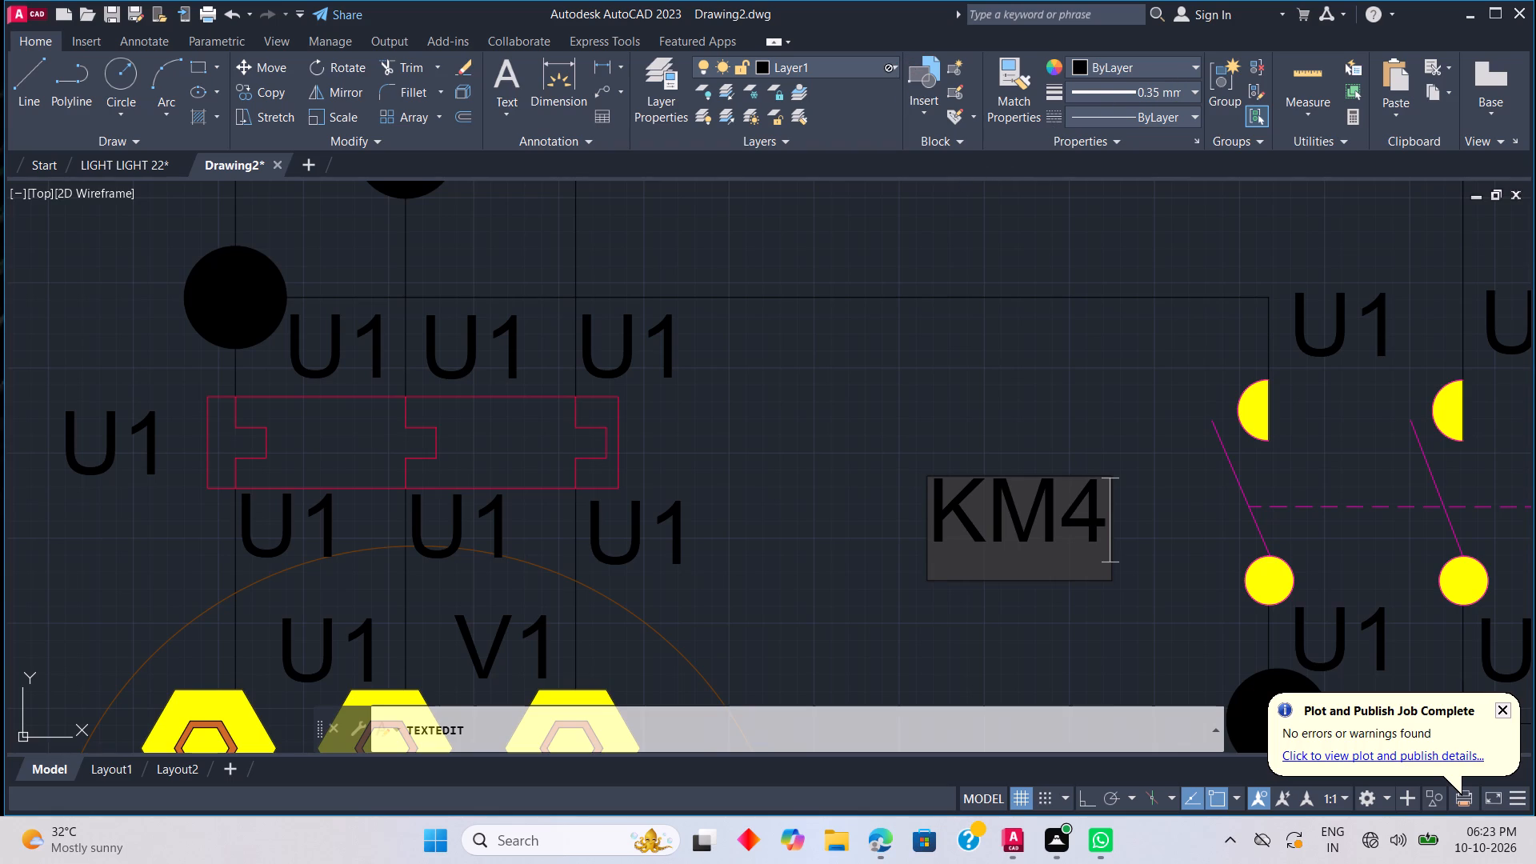
left_click(885, 68)
left_click(990, 354)
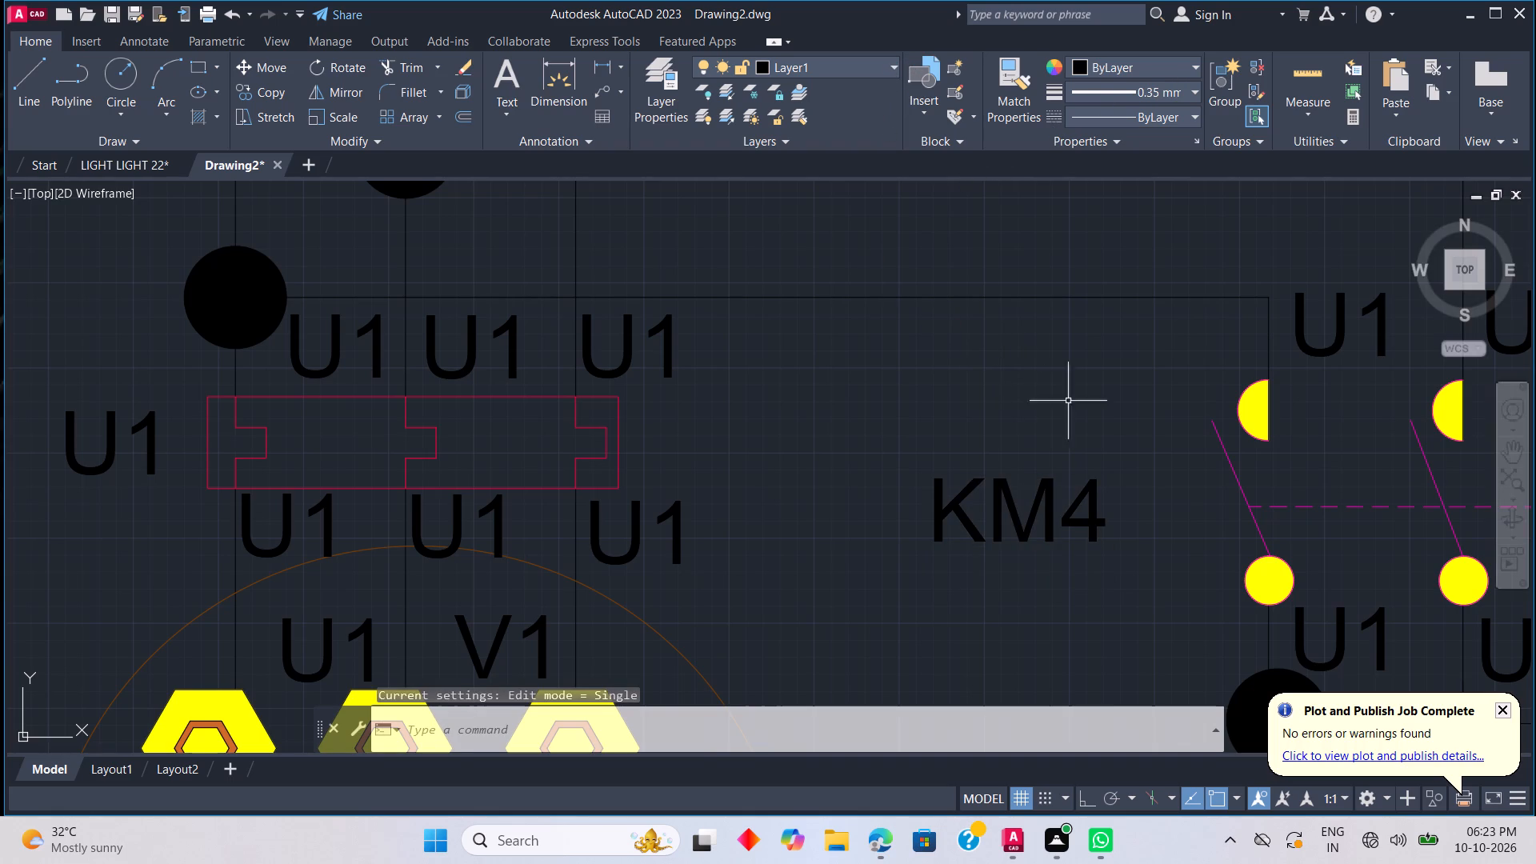
Move the KM4 label to Layer3.
left_click(1078, 506)
left_click(840, 67)
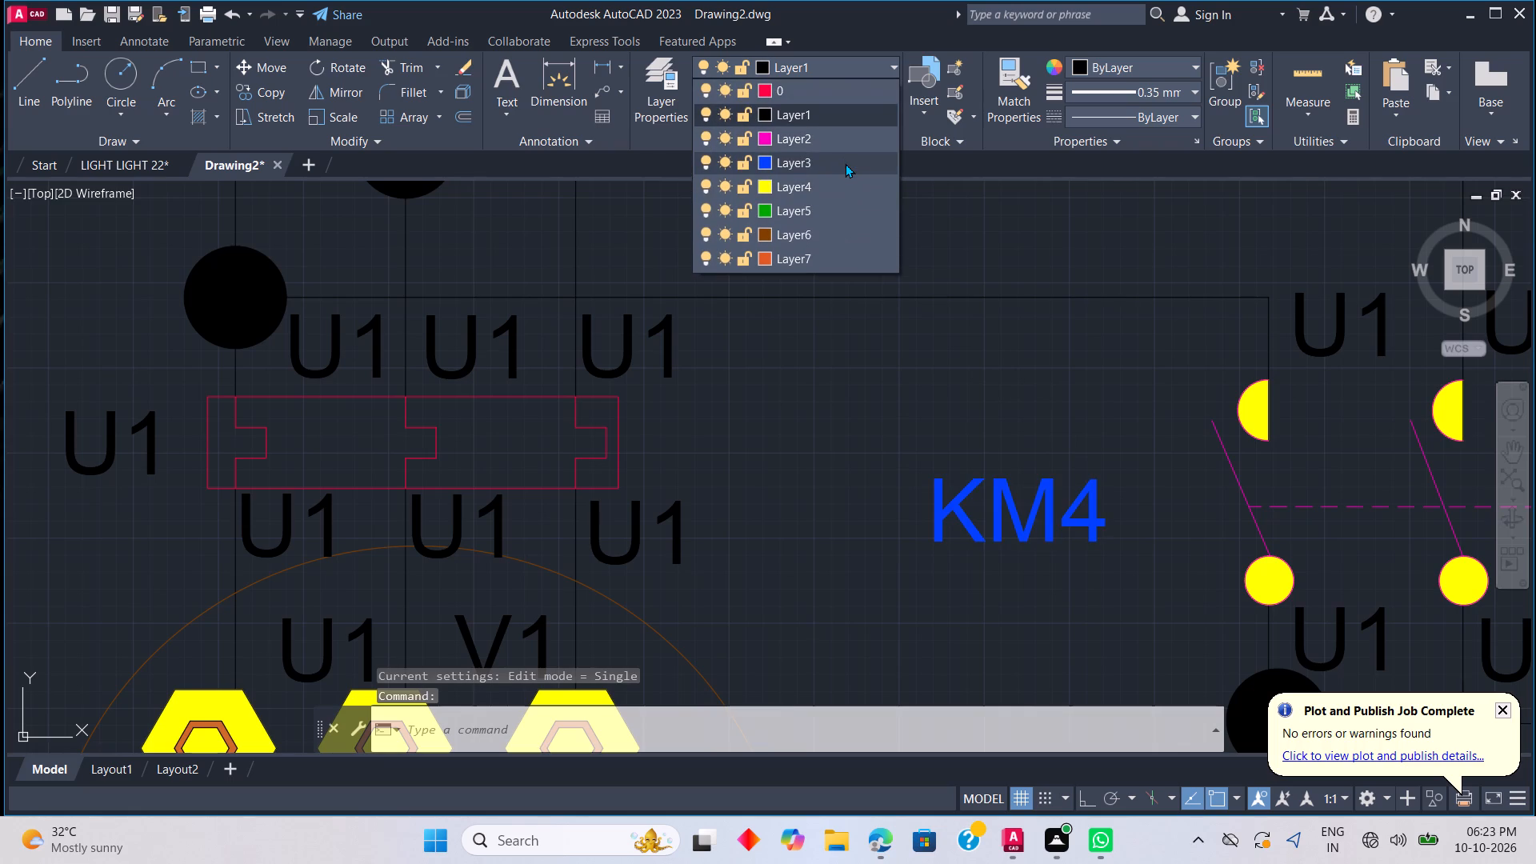
left_click(845, 163)
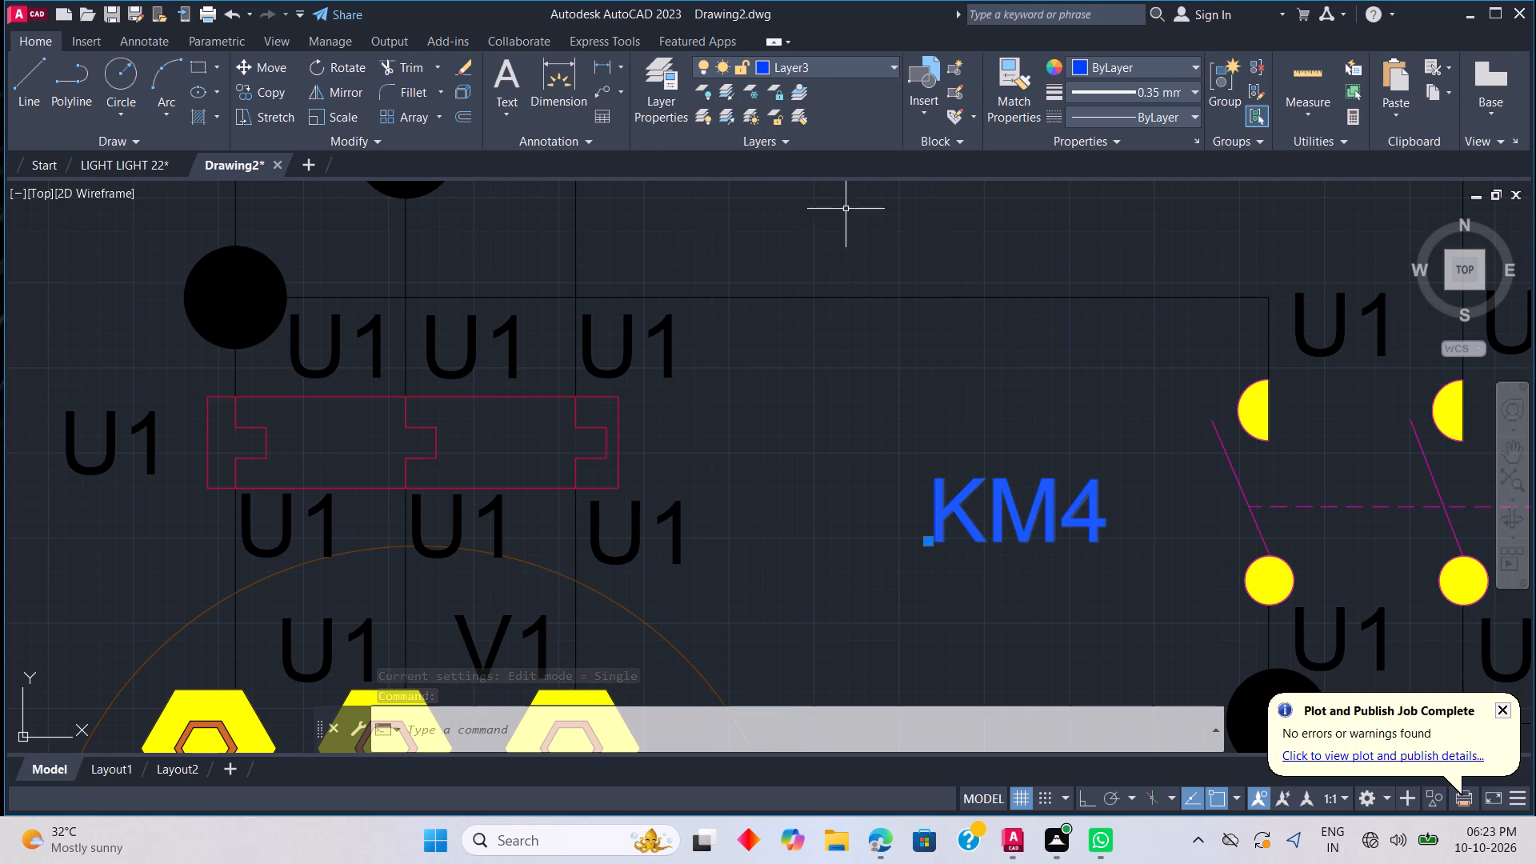
key("Escape")
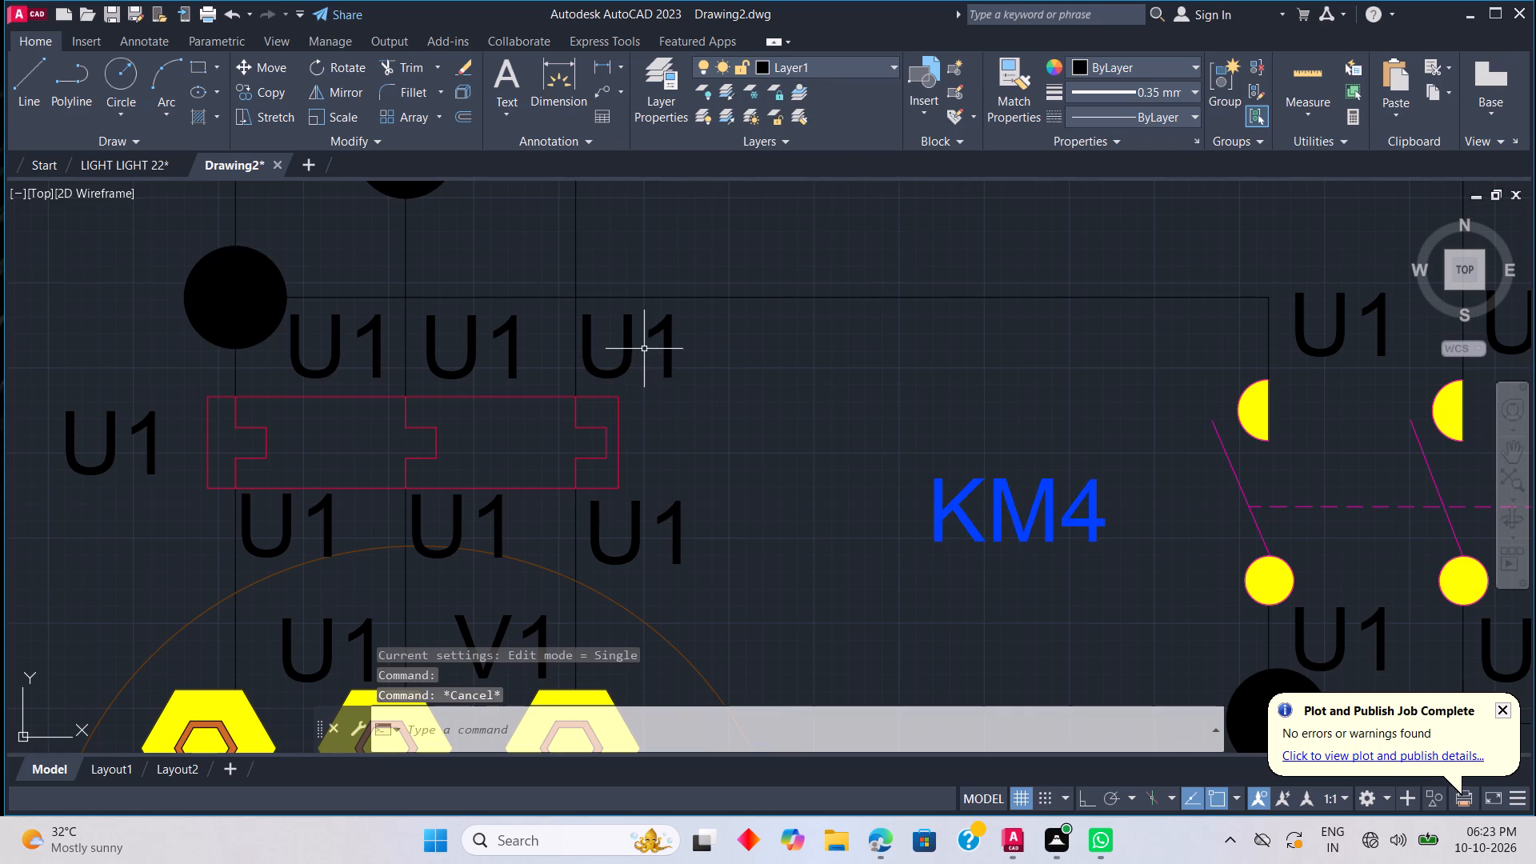
Rename the U1 label above the red overload relay's third pole as 5.
double_click(631, 344)
left_click(776, 58)
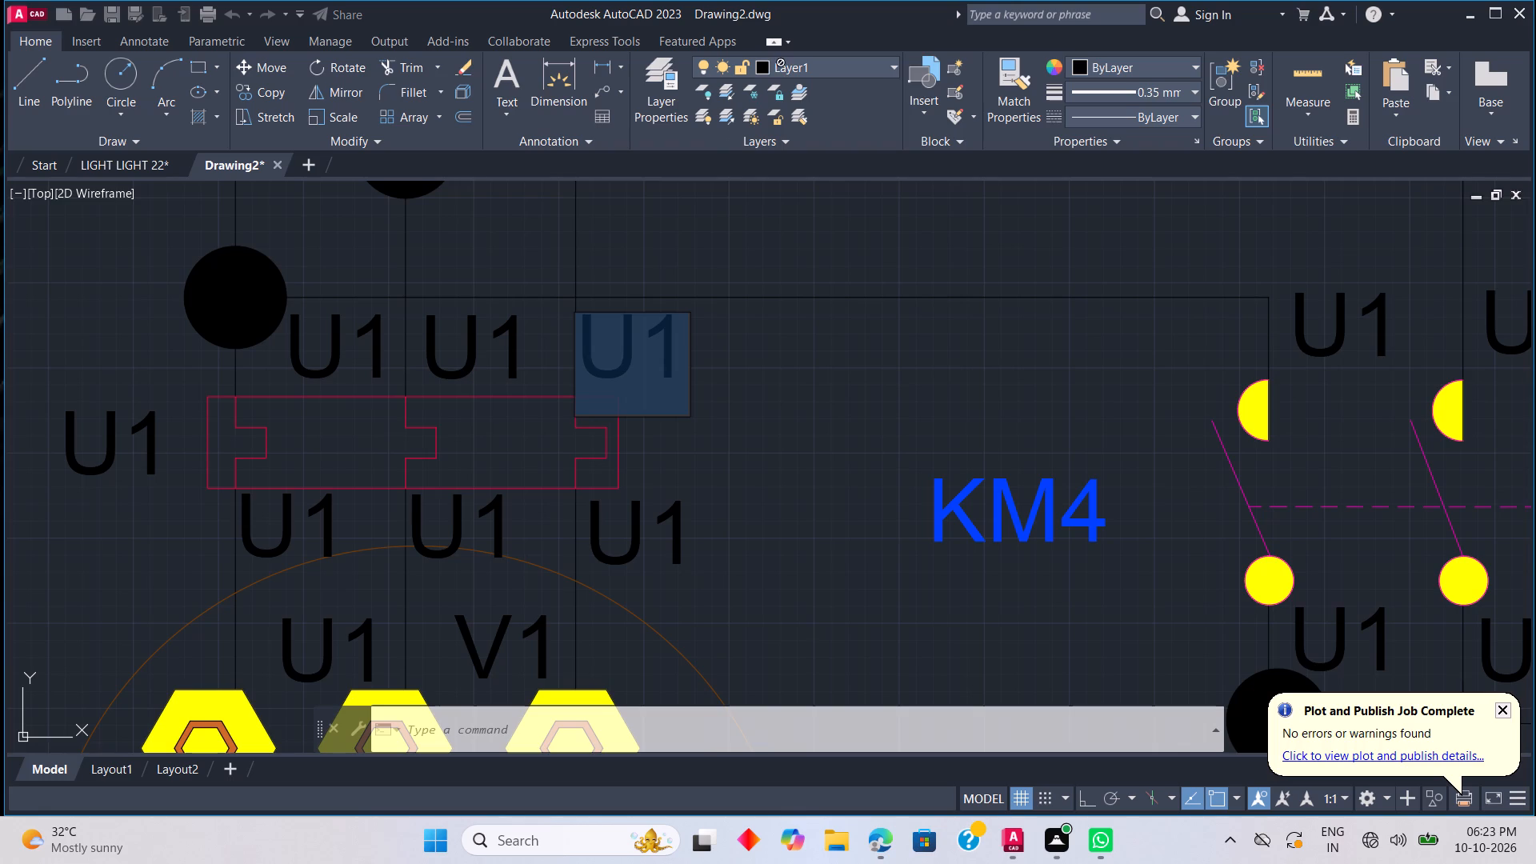
left_click(677, 345)
key("BackSpace")
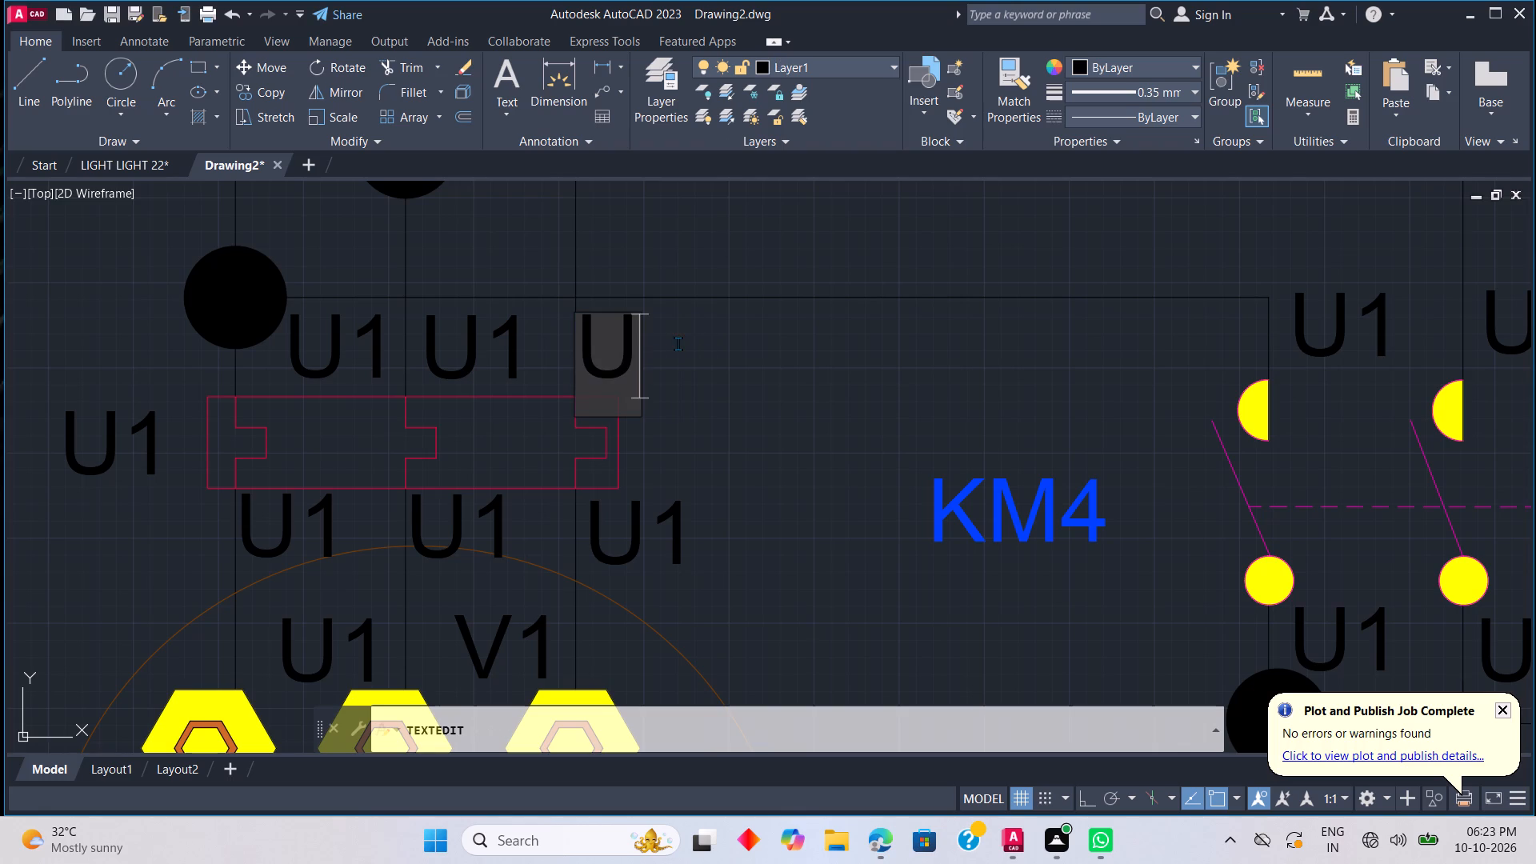
key("5")
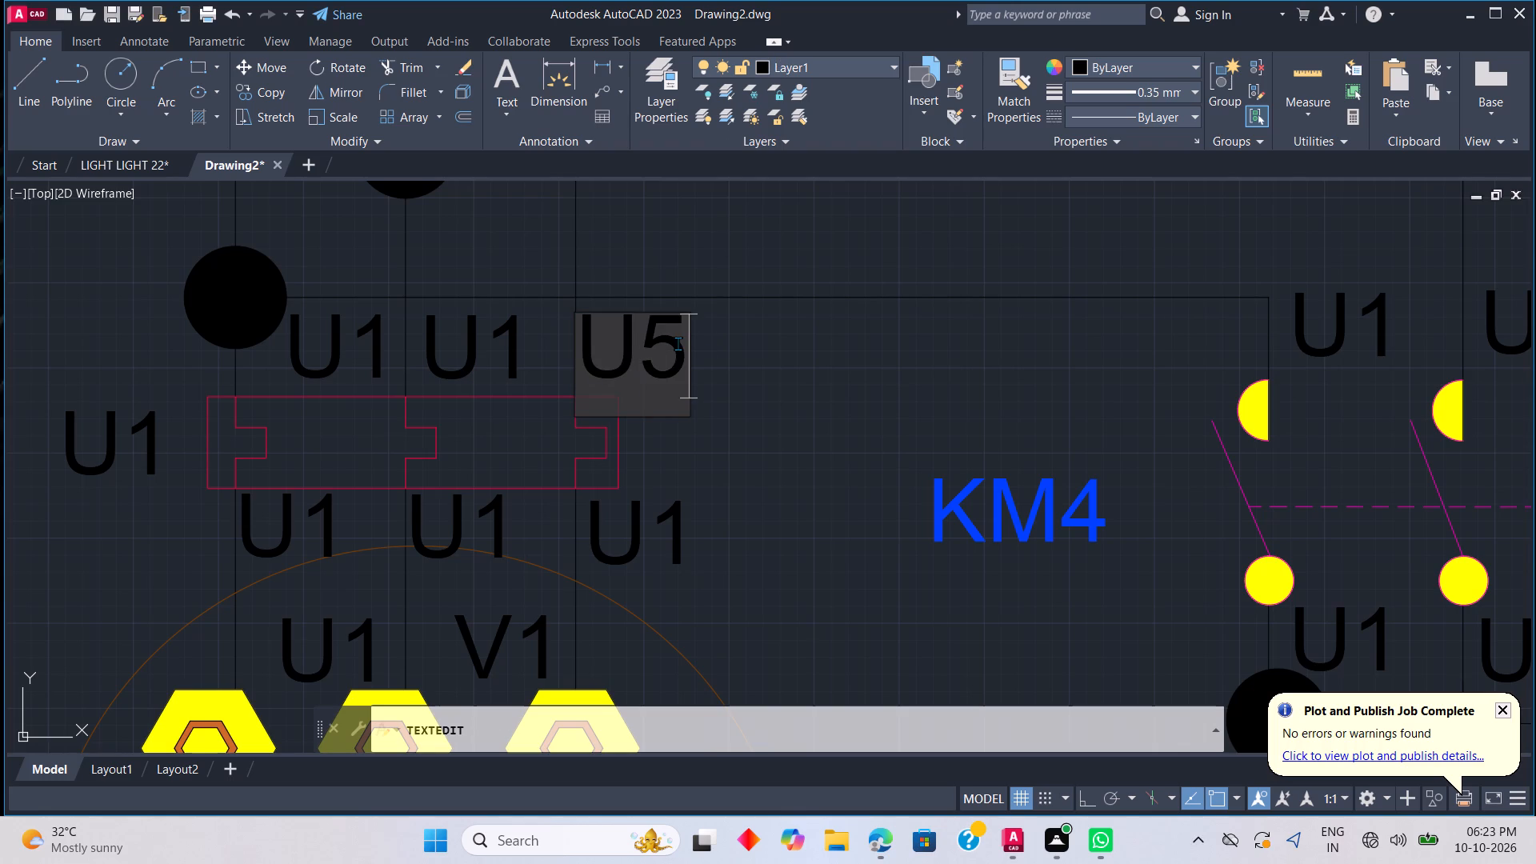
key("BackSpace")
key("BackSpace")
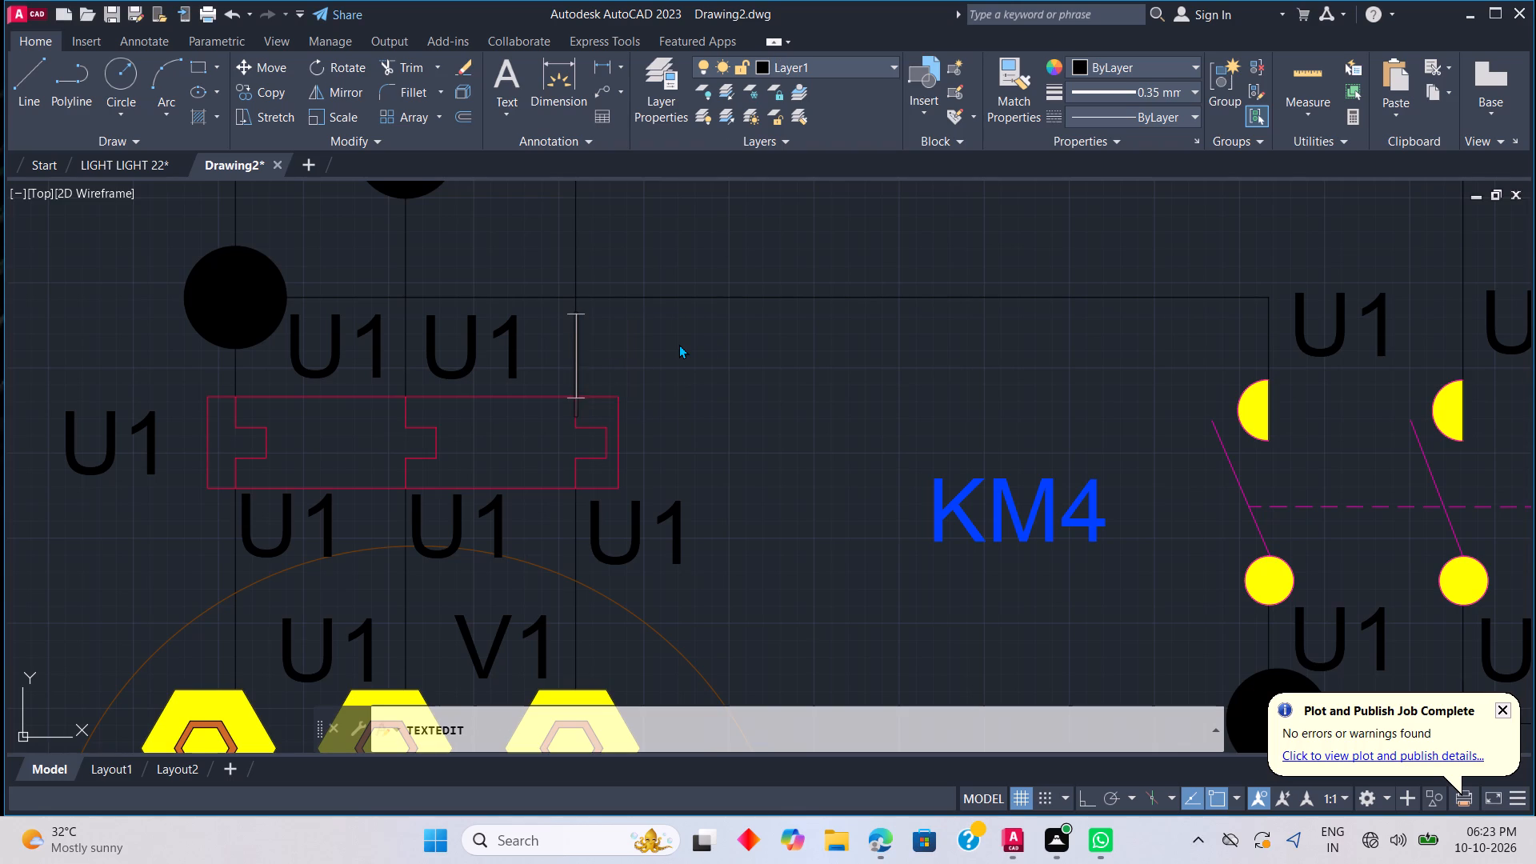
key("5")
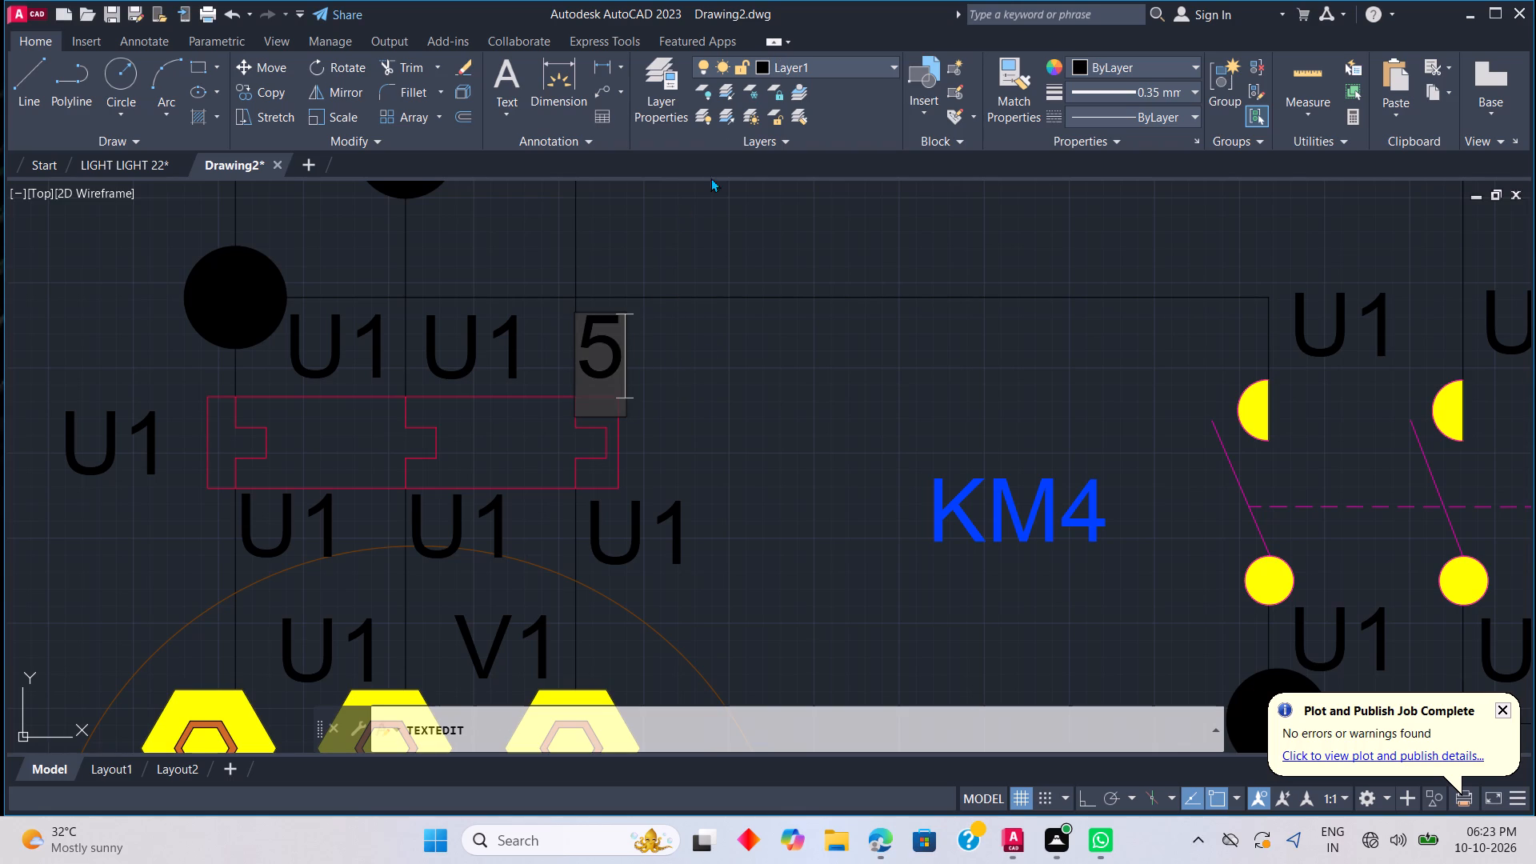
left_click(845, 65)
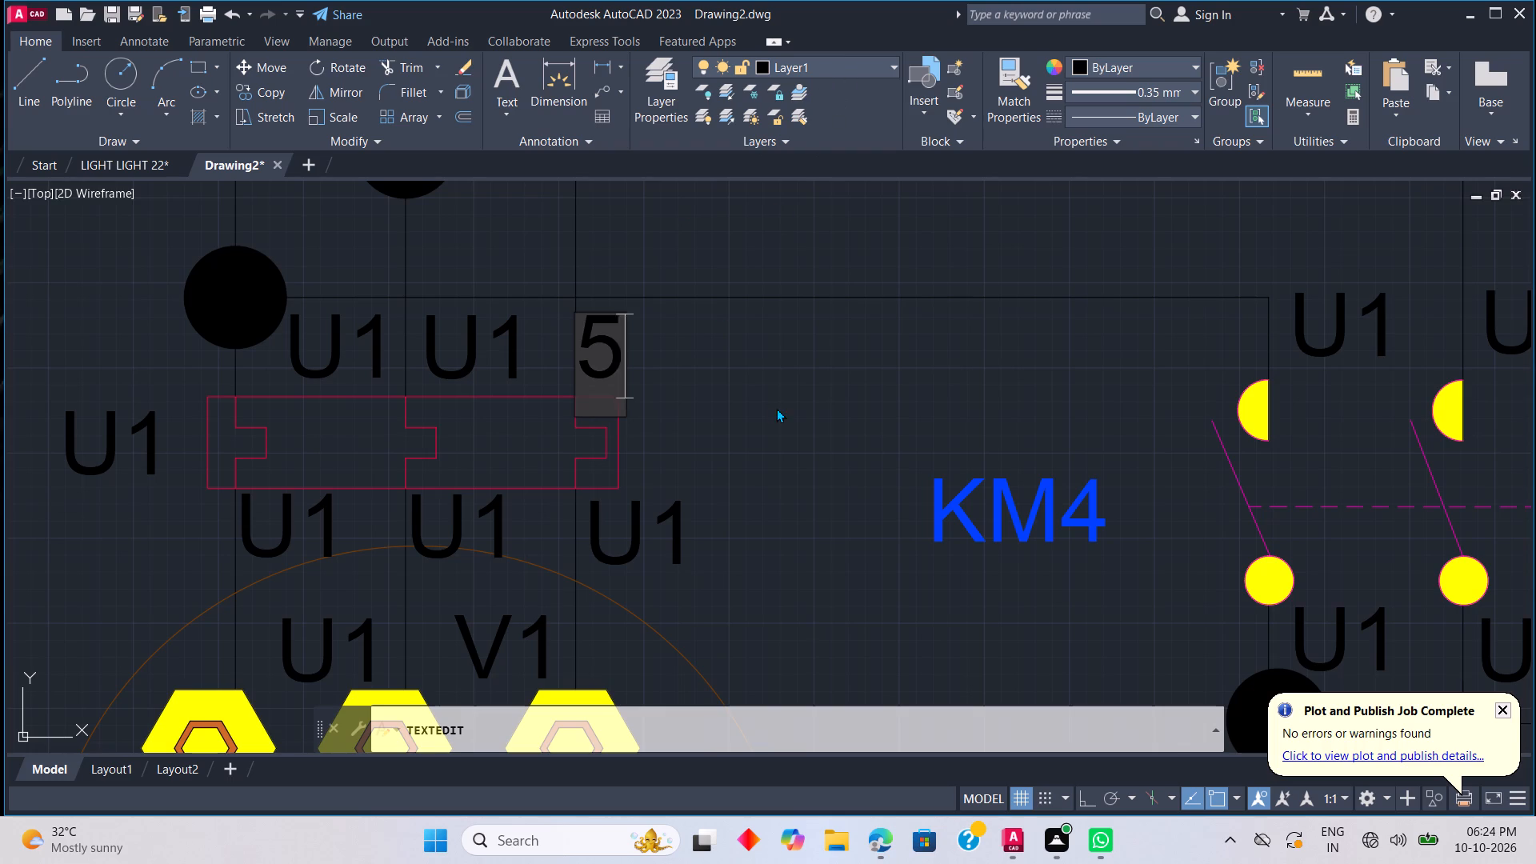
left_click(776, 408)
left_click(865, 65)
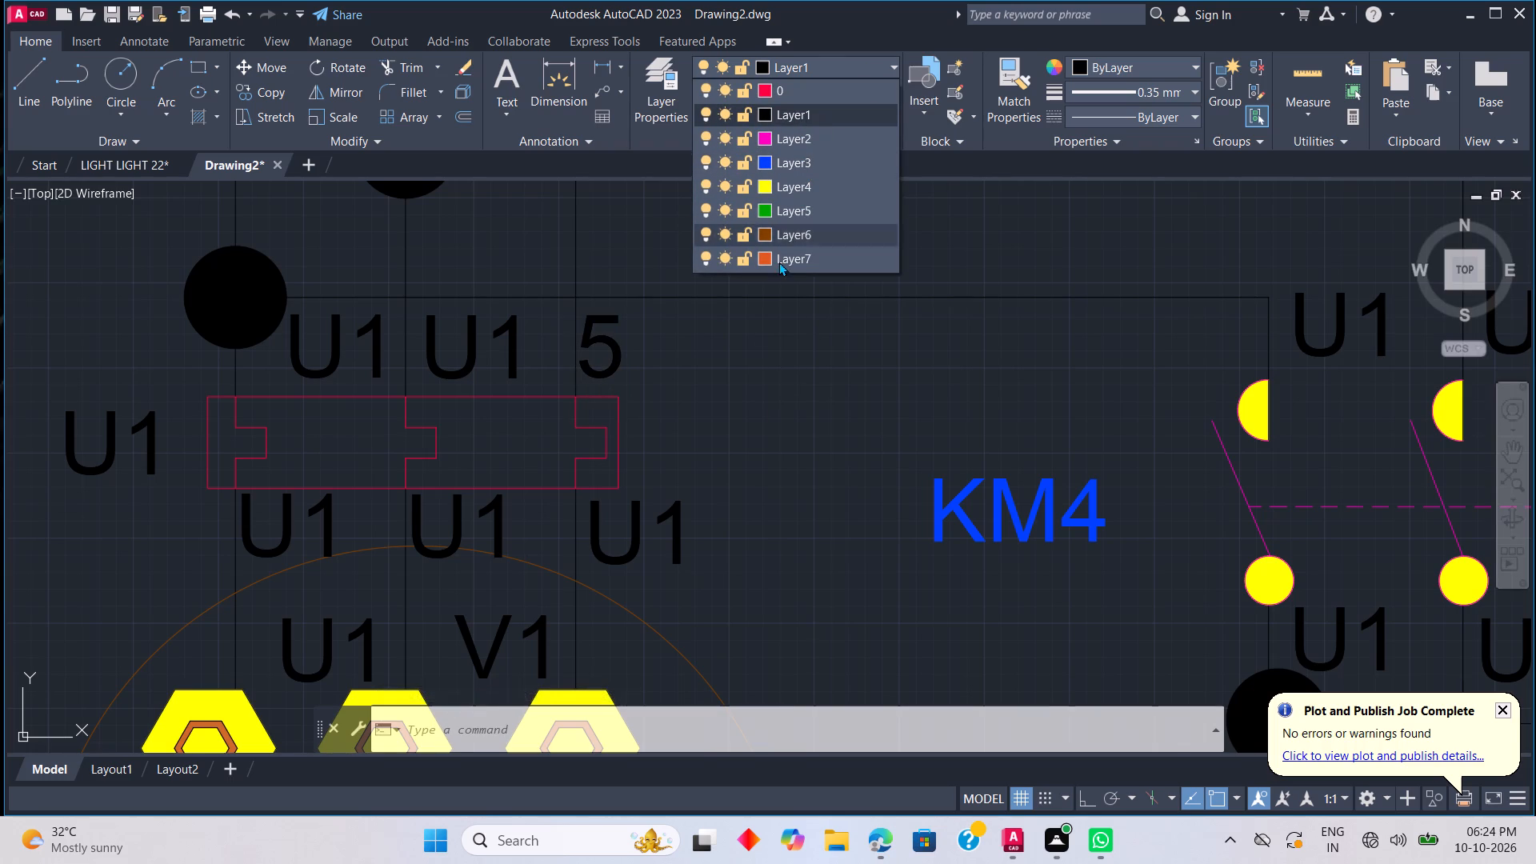
left_click(750, 394)
Rename the U1 label above the red overload relay's second pole as 3.
left_click(506, 346)
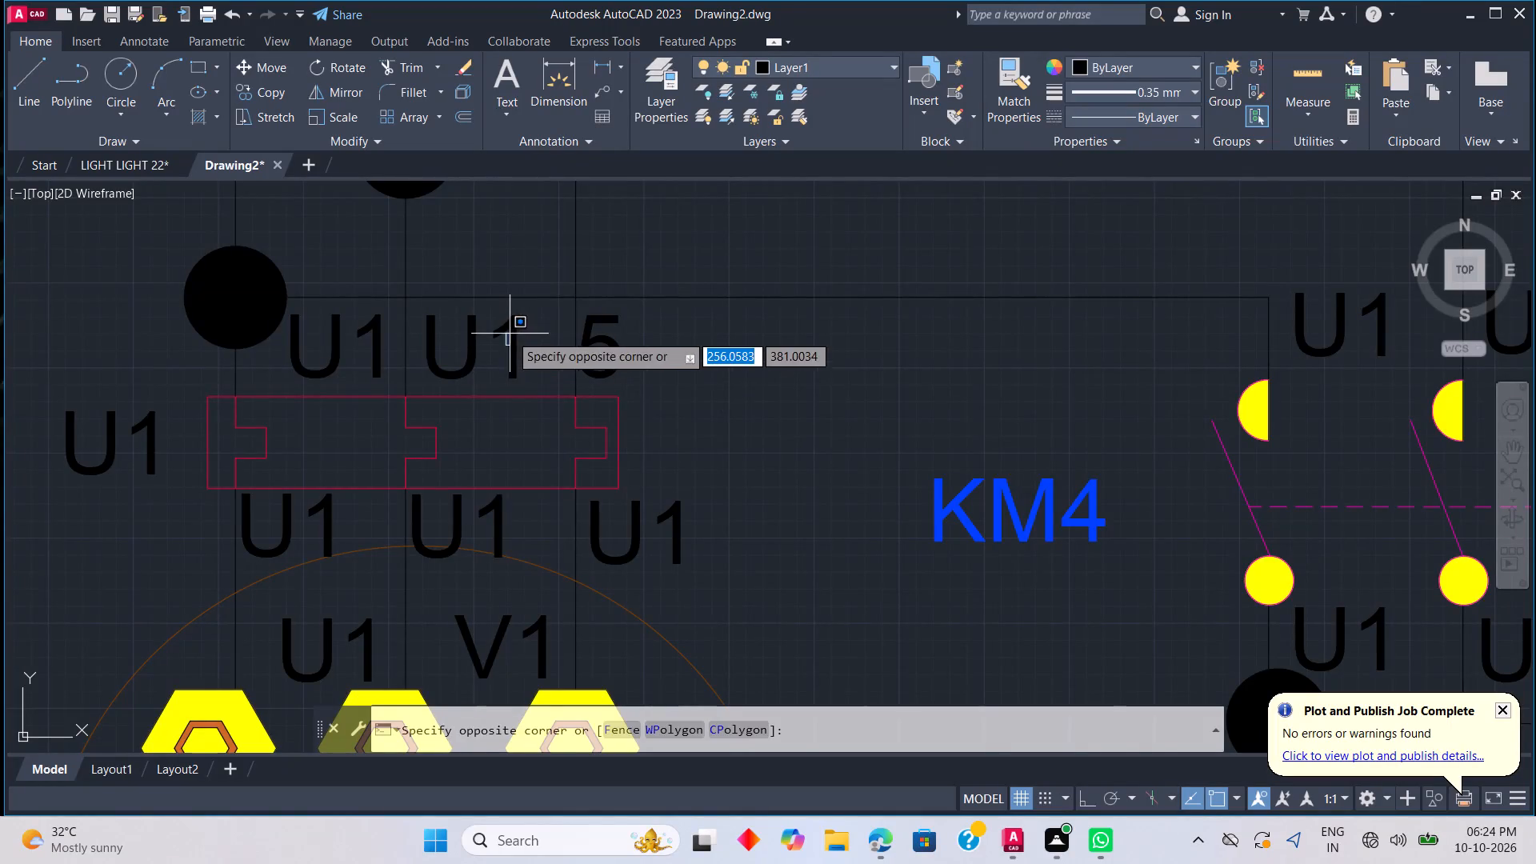
left_click(510, 334)
triple_click(515, 345)
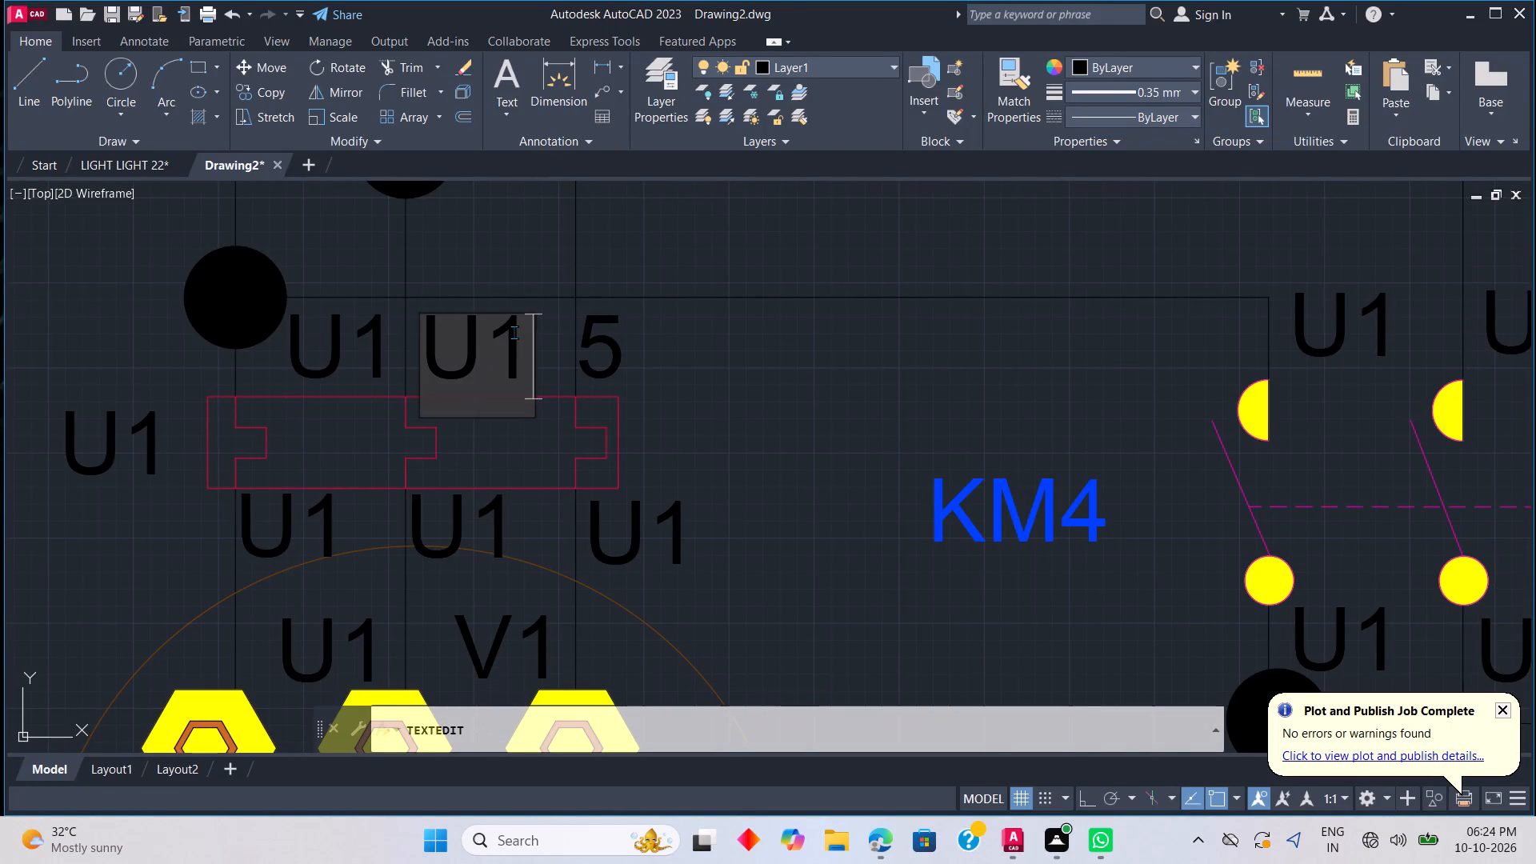
key("BackSpace")
key("BackSpace")
key("BackSpace")
key("BackSpace")
key("BackSpace")
key("BackSpace")
key("BackSpace")
key("3")
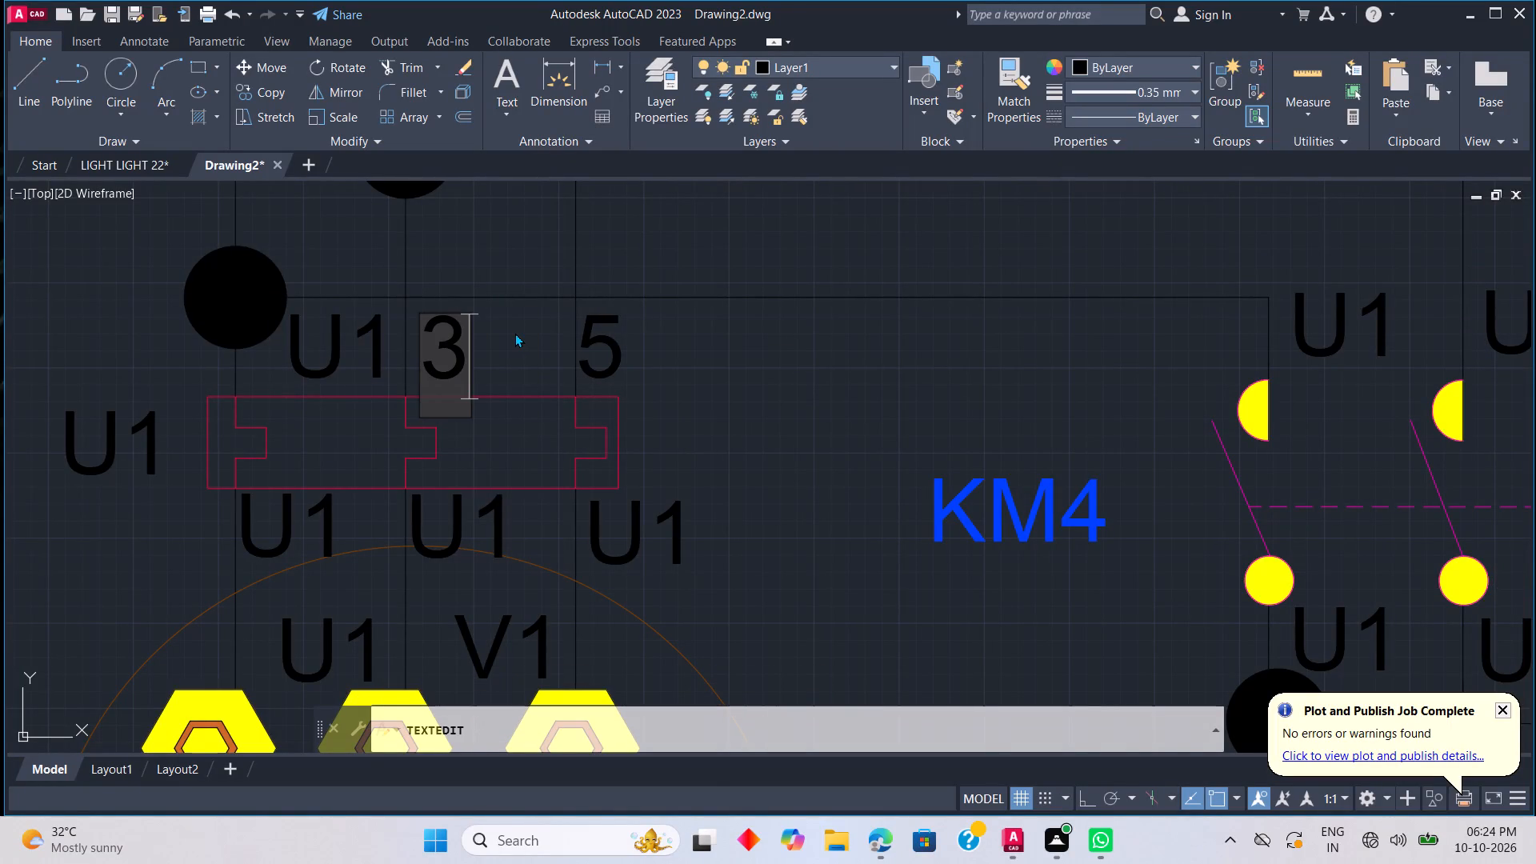
Rename the U1 label above the red overload relay's first pole as 1.
left_click(338, 365)
triple_click(338, 361)
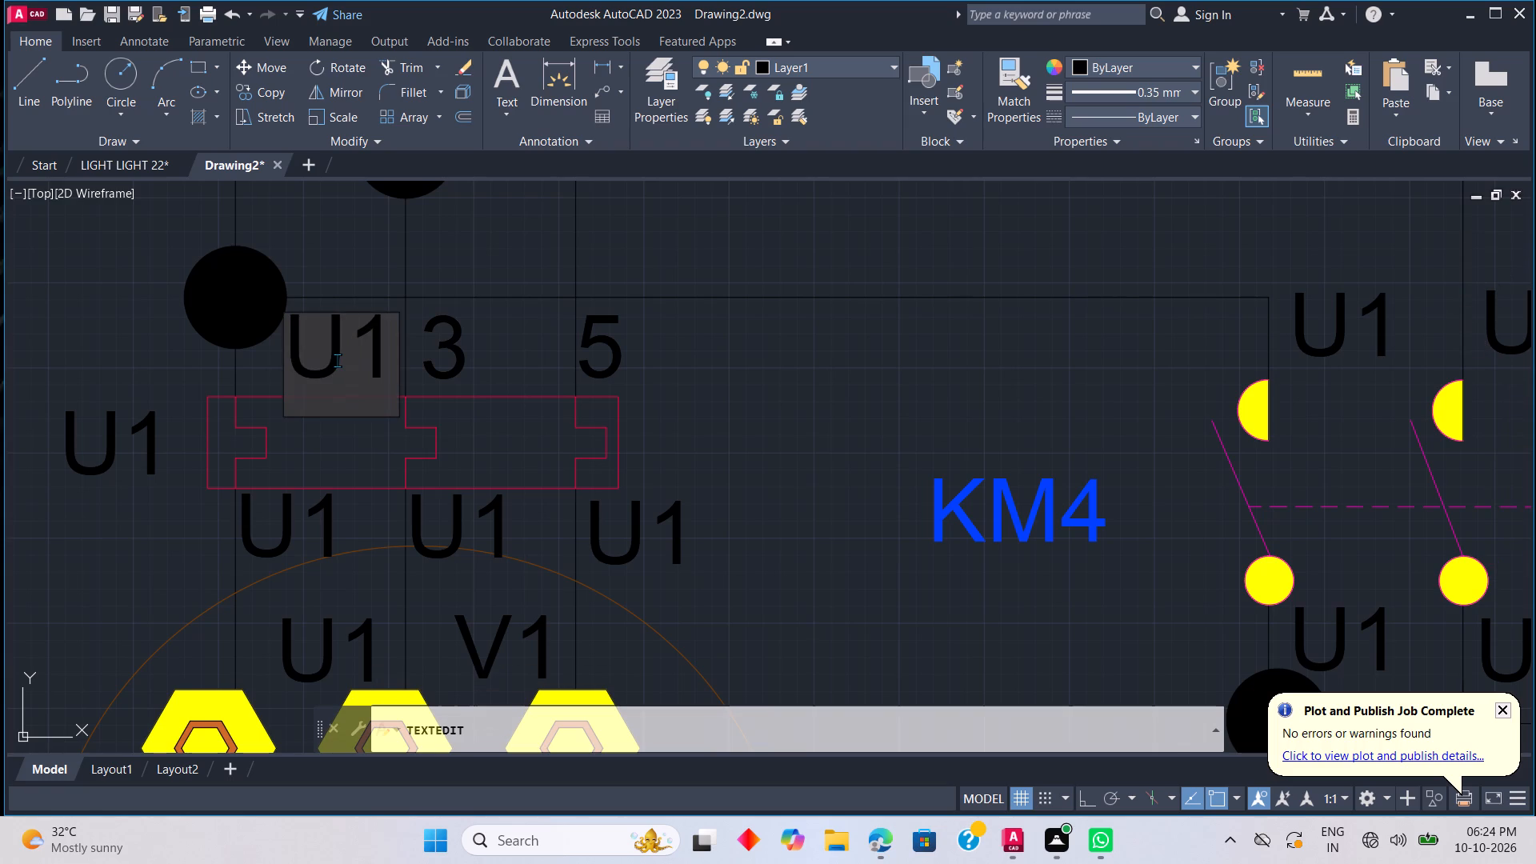
left_click(398, 346)
key("BackSpace")
key("BackSpace")
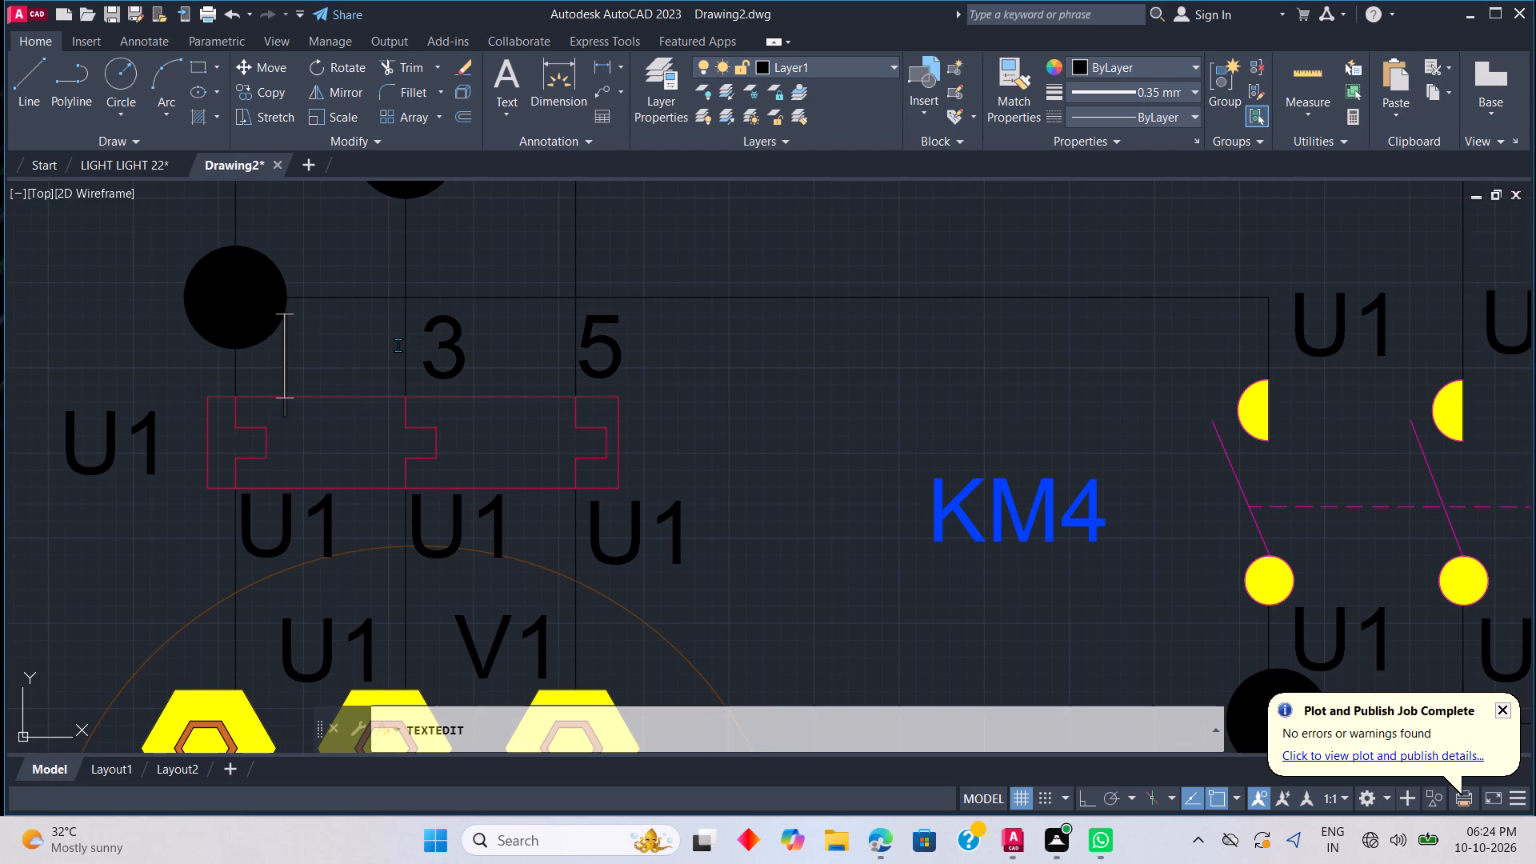
key("BackSpace")
key("1")
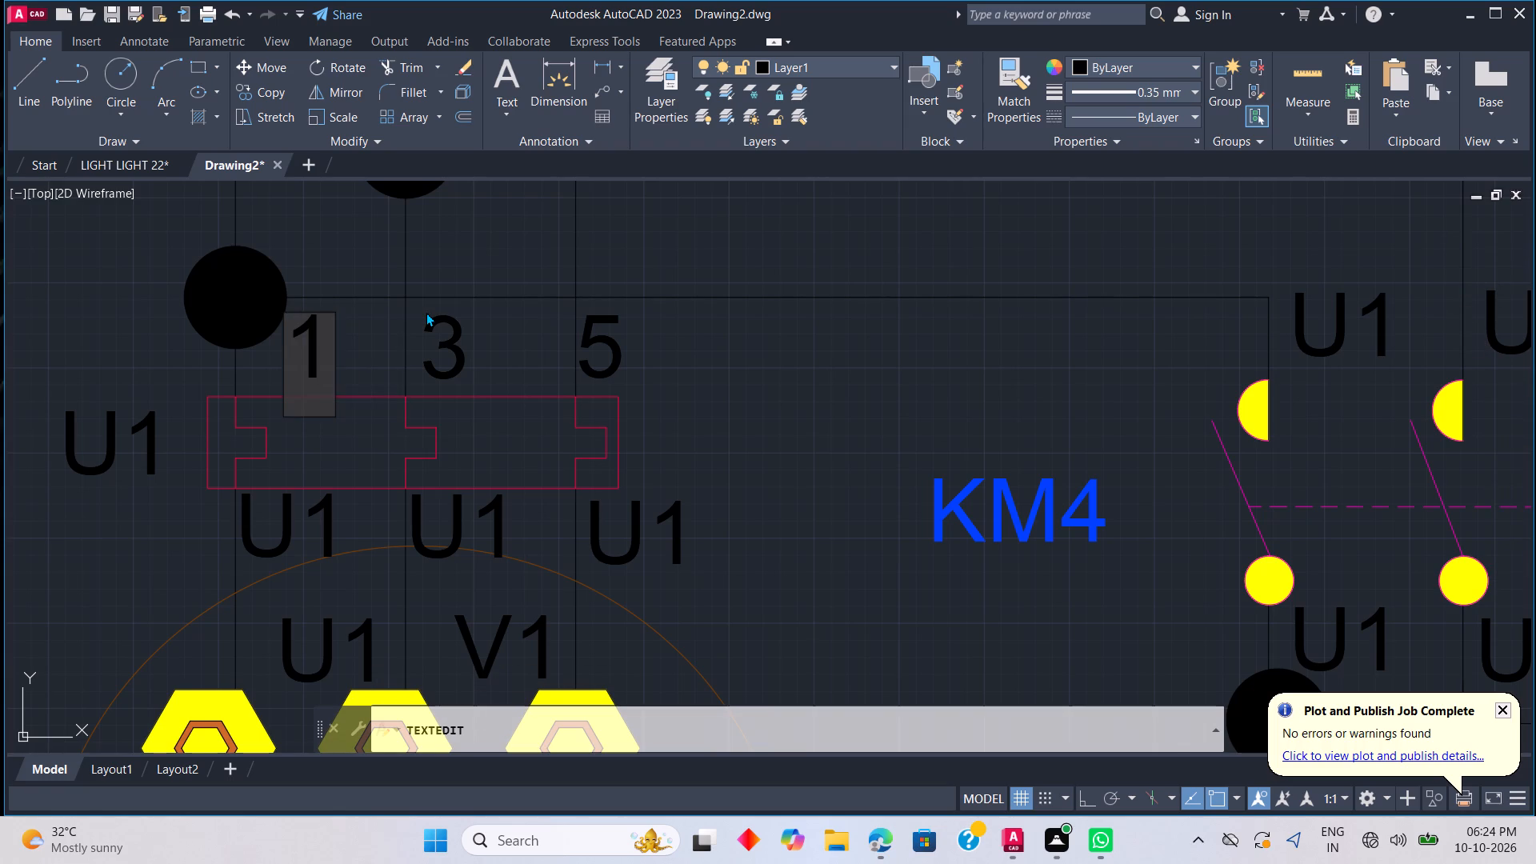
Rename the U1 label below the red overload relay's first pole as 2.
left_click(286, 522)
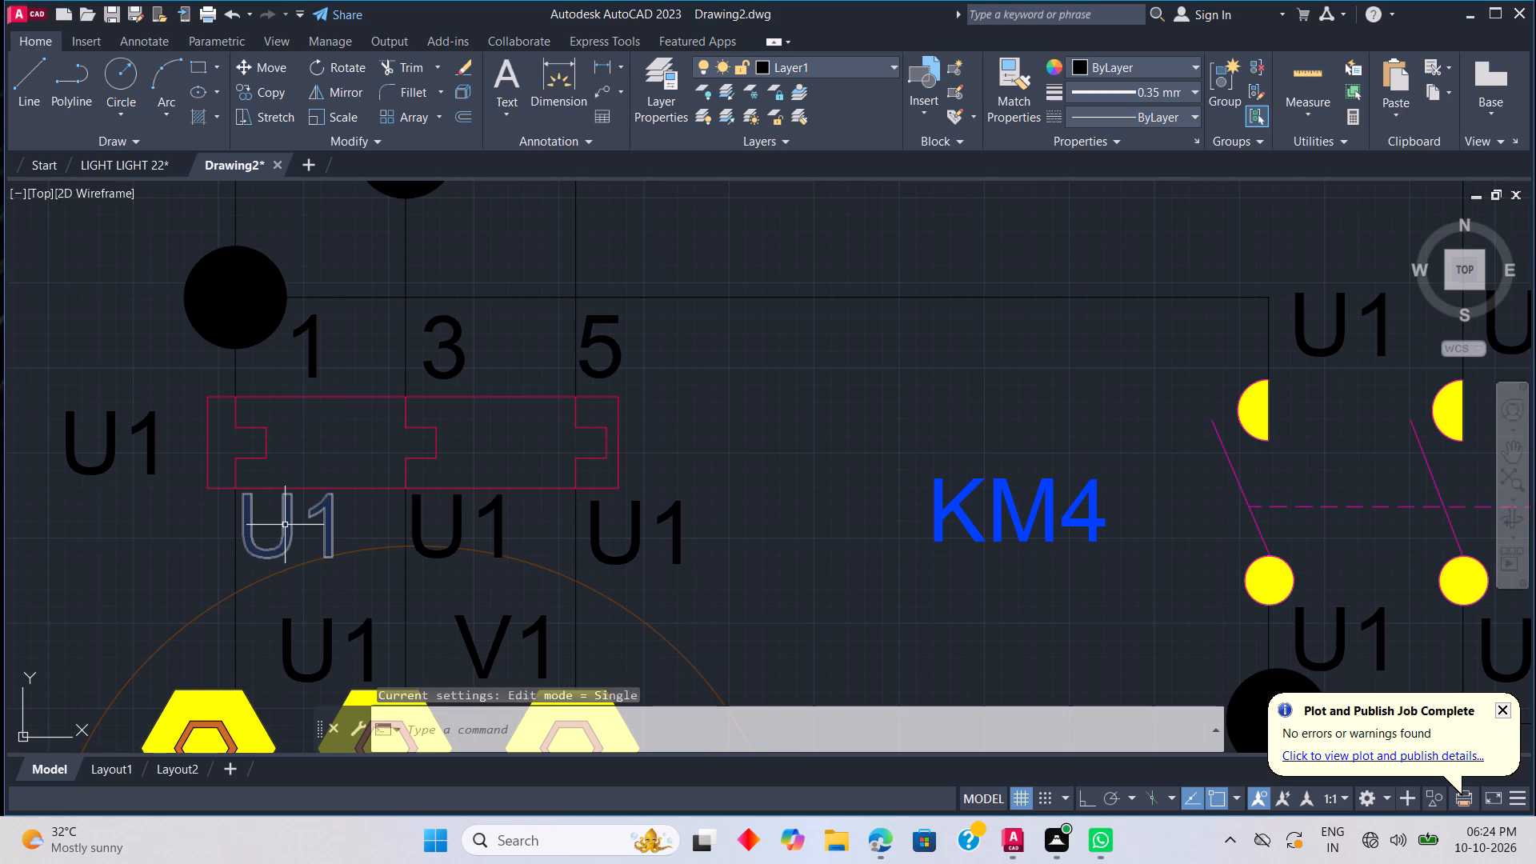
double_click(285, 525)
key("BackSpace")
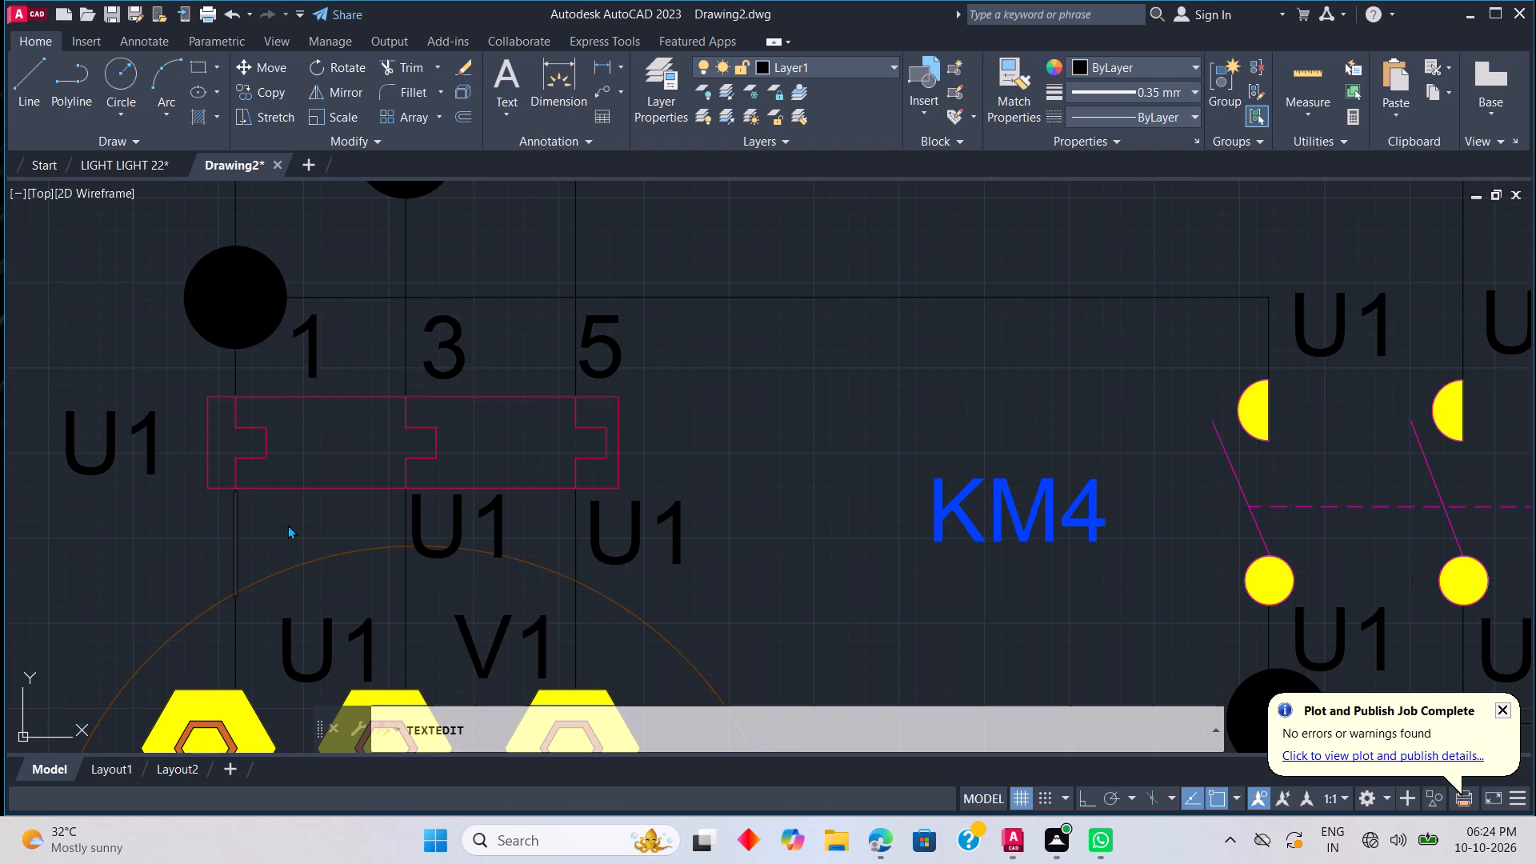
key("2")
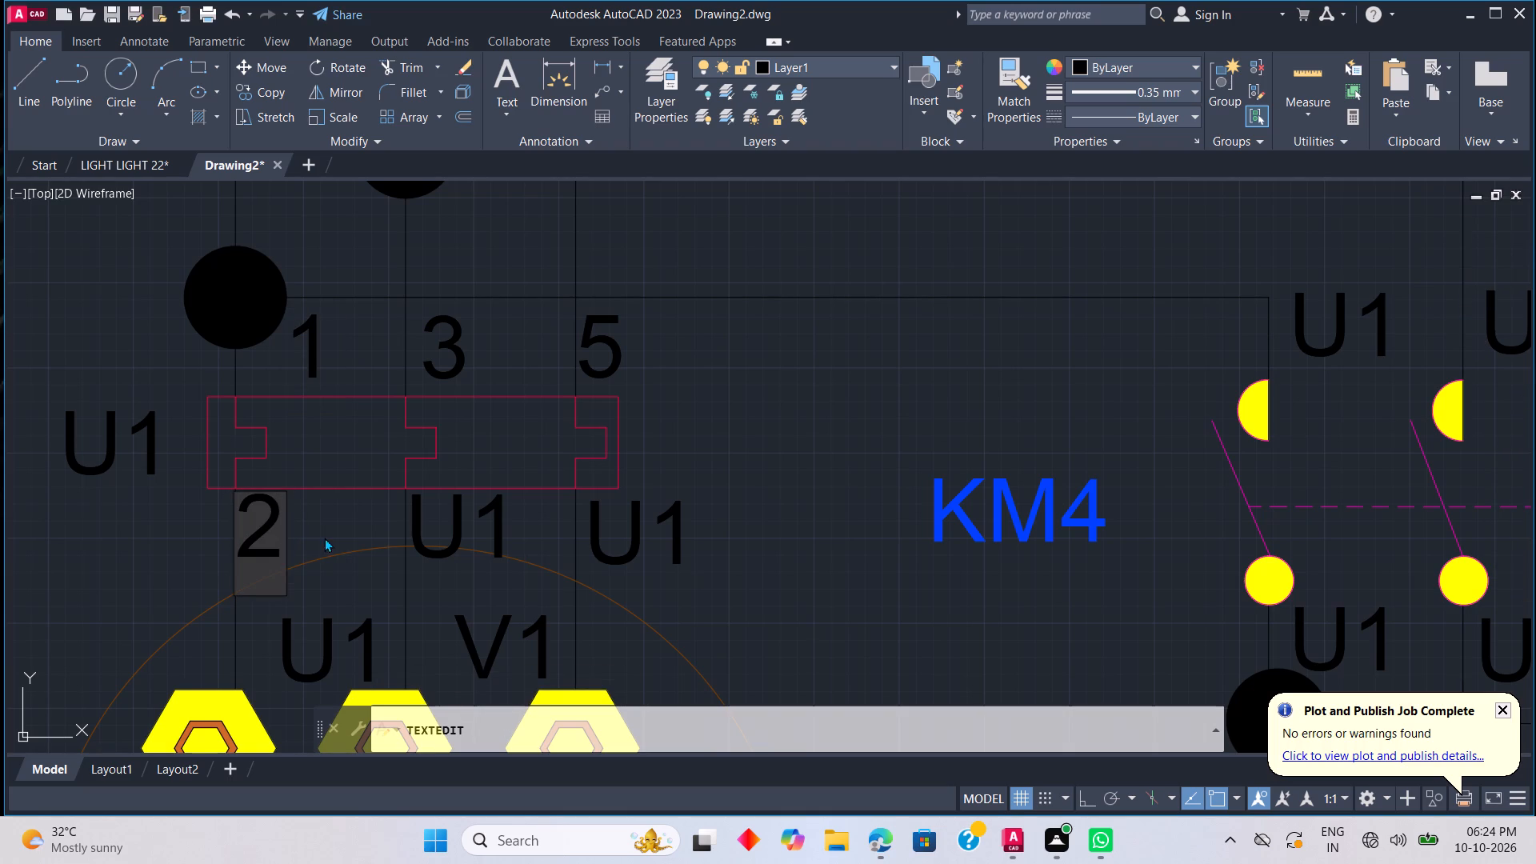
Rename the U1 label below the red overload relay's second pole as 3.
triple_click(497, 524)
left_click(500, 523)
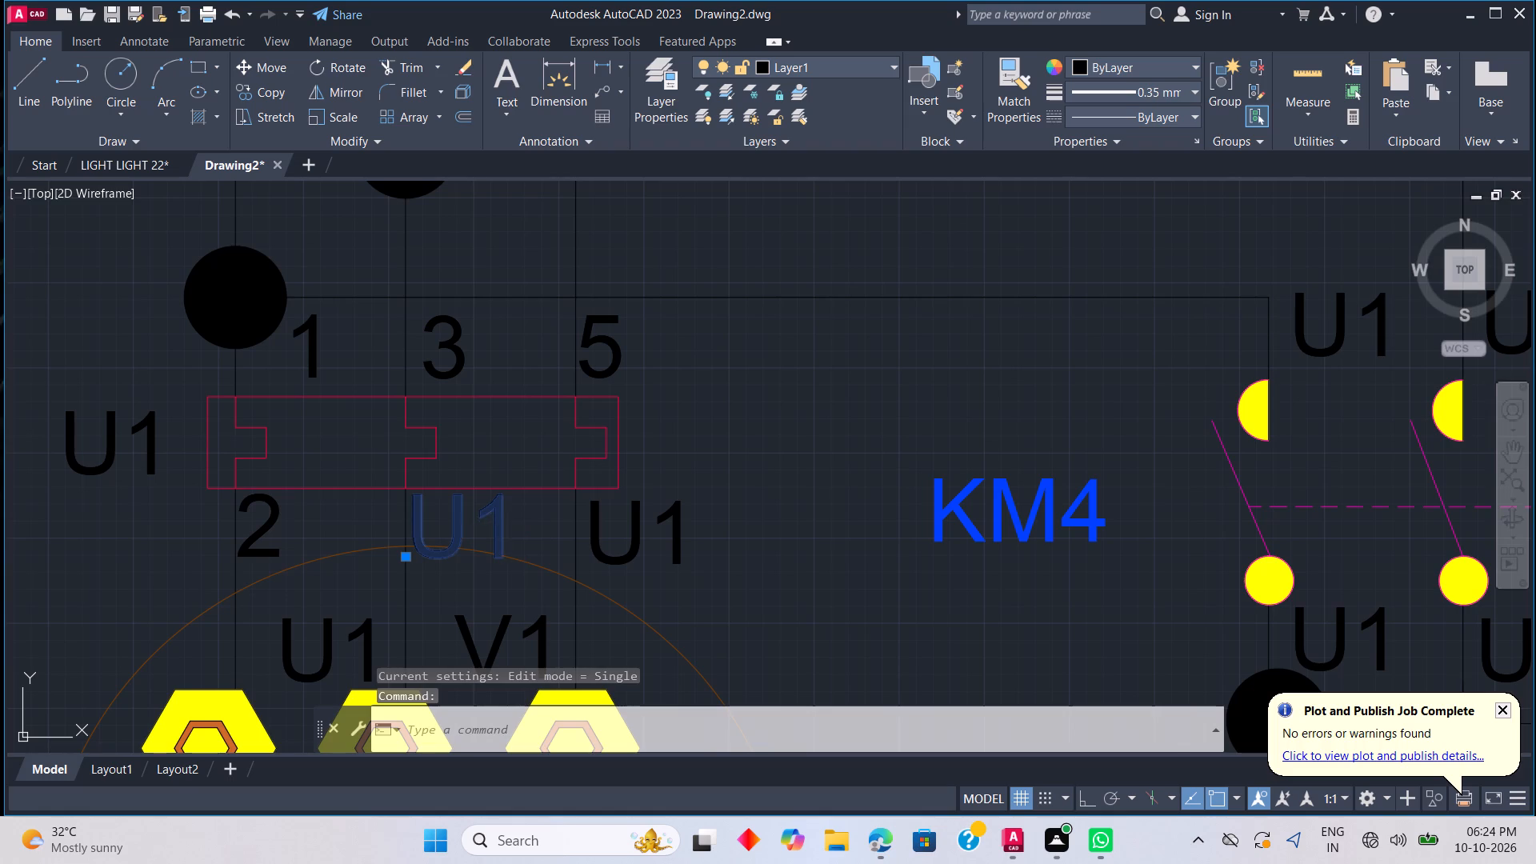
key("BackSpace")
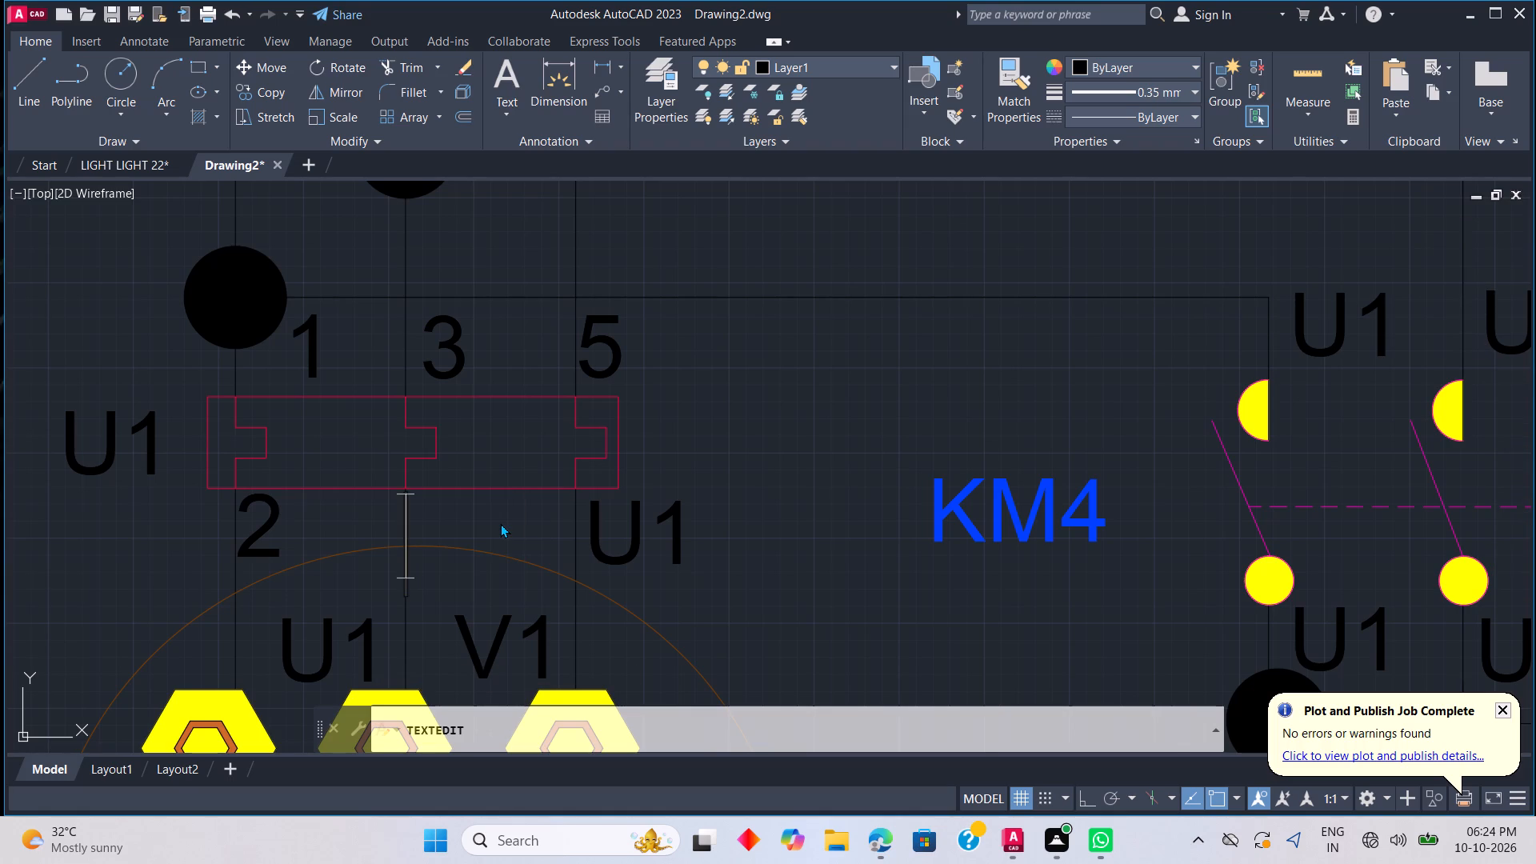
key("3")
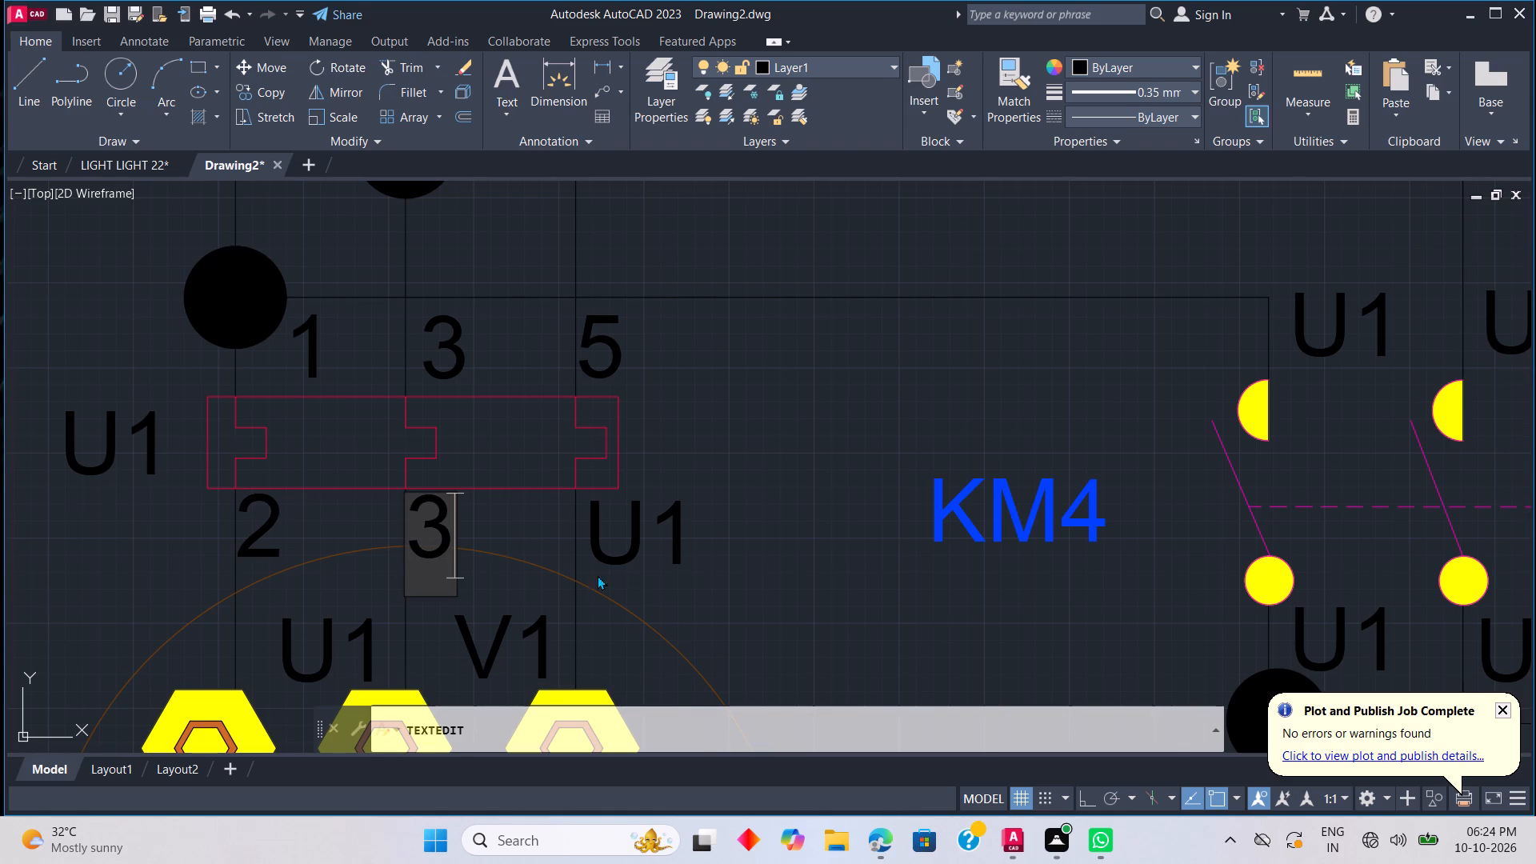
Rename the U1 label below the red overload relay's third pole as 6.
triple_click(639, 549)
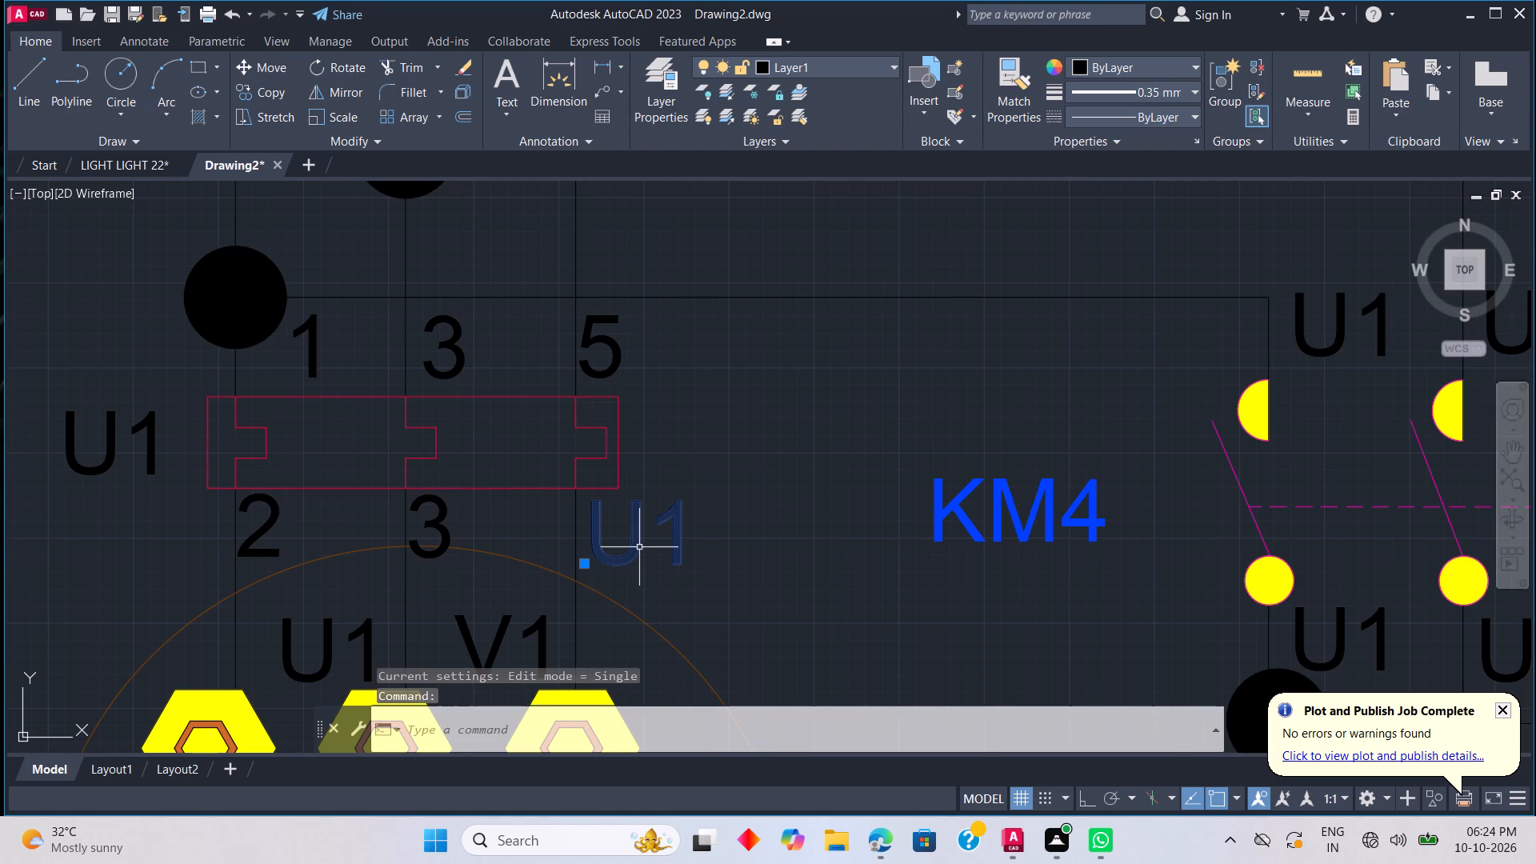
key("BackSpace")
key("BackSpace")
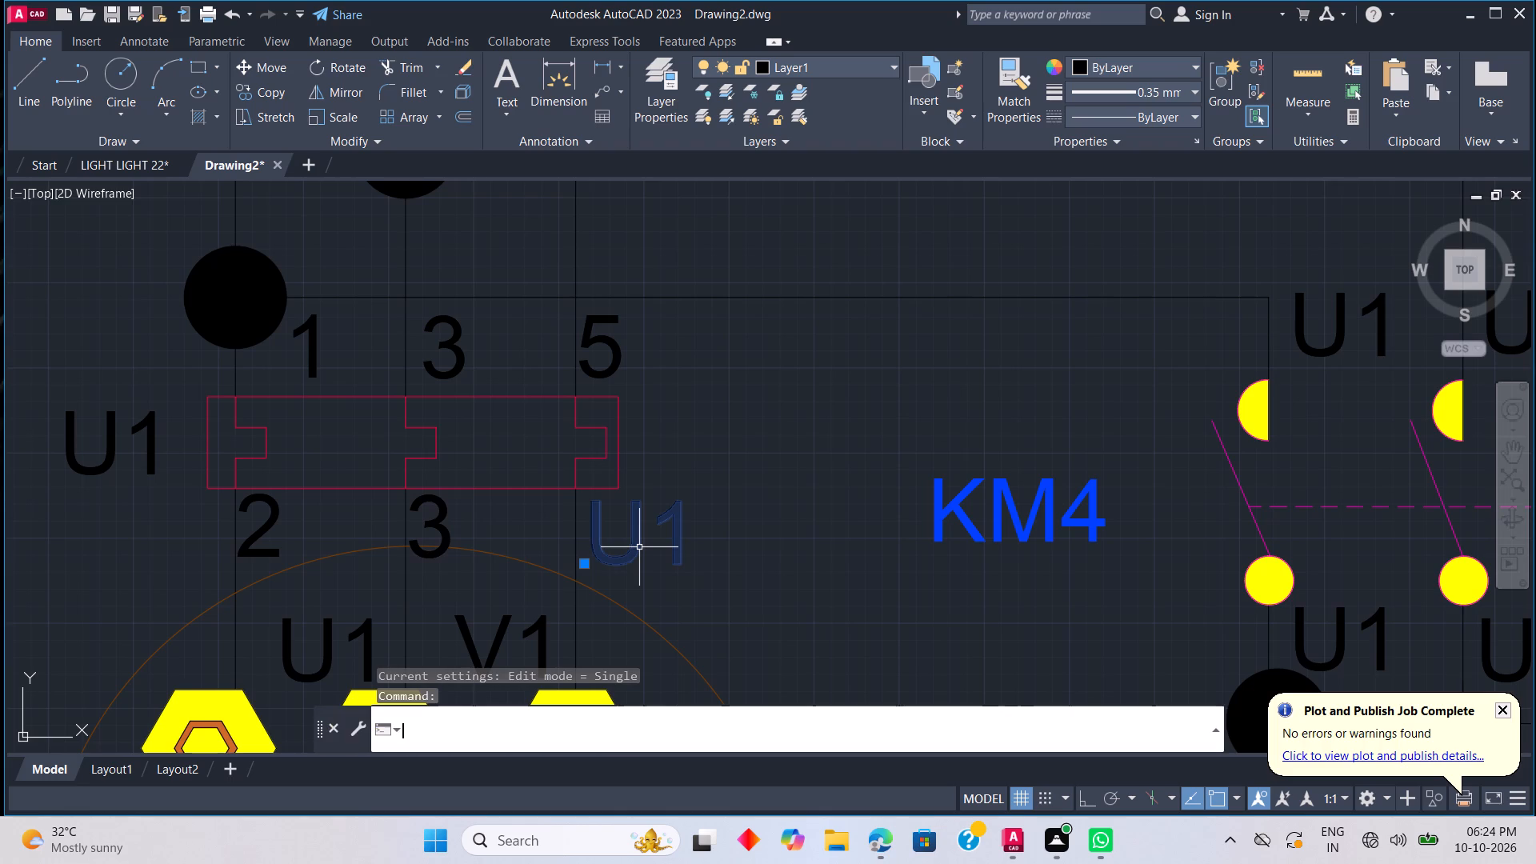
key("BackSpace")
double_click(639, 547)
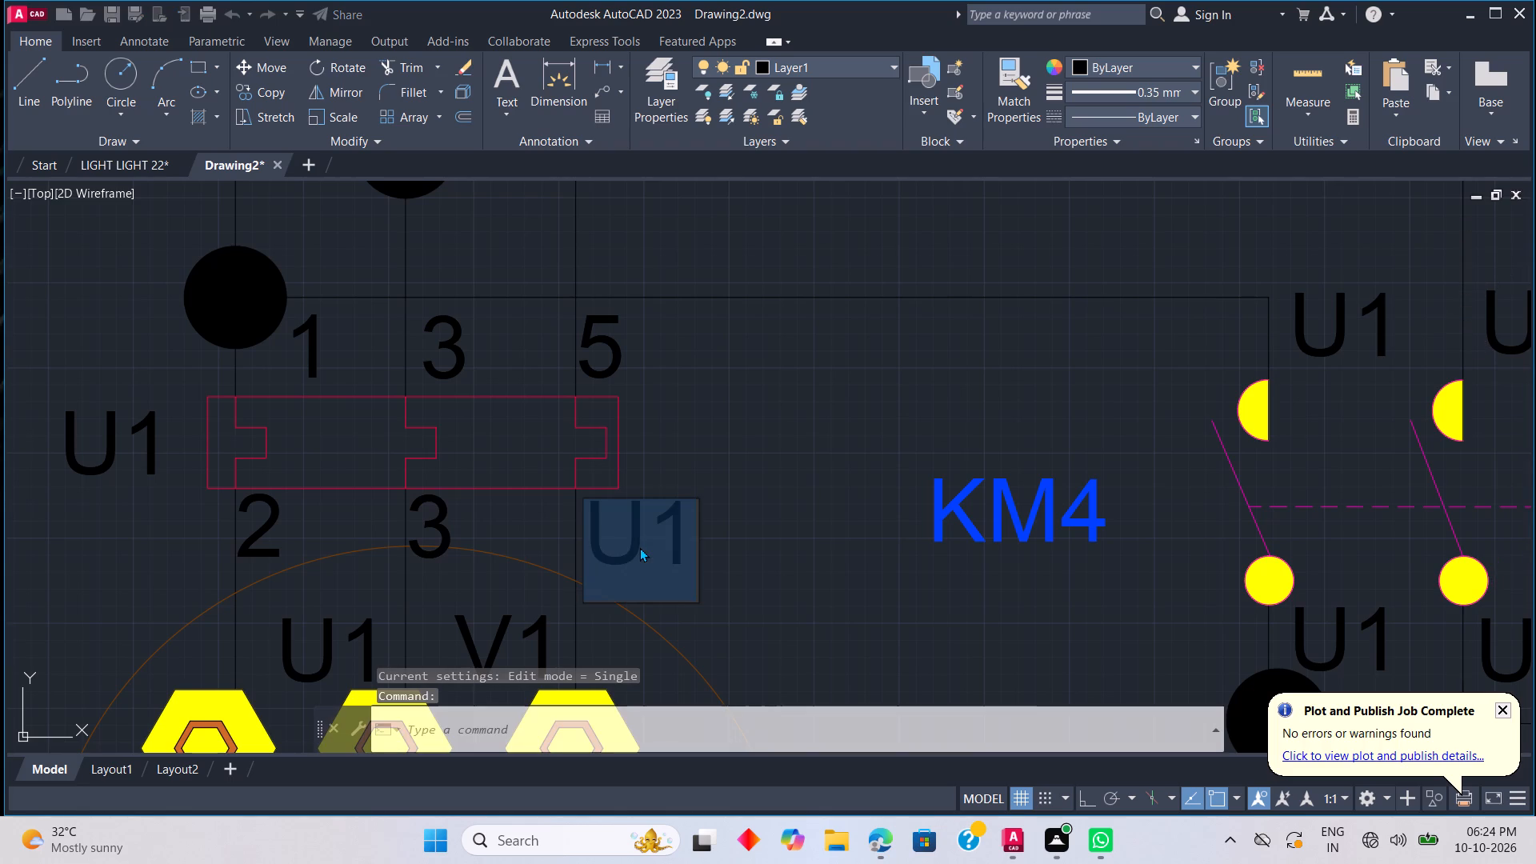
key("BackSpace")
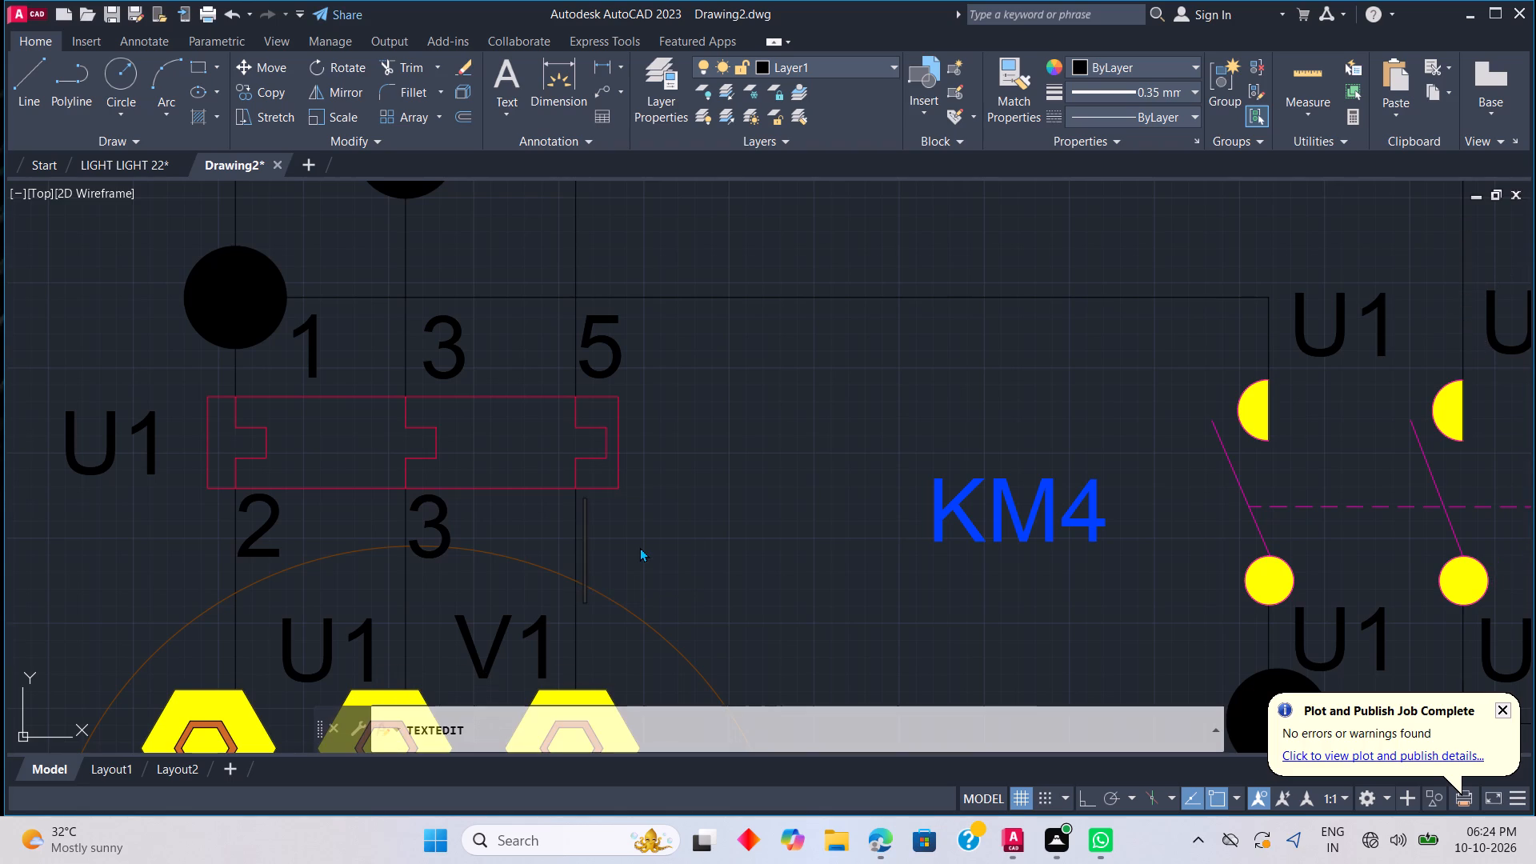
key("5")
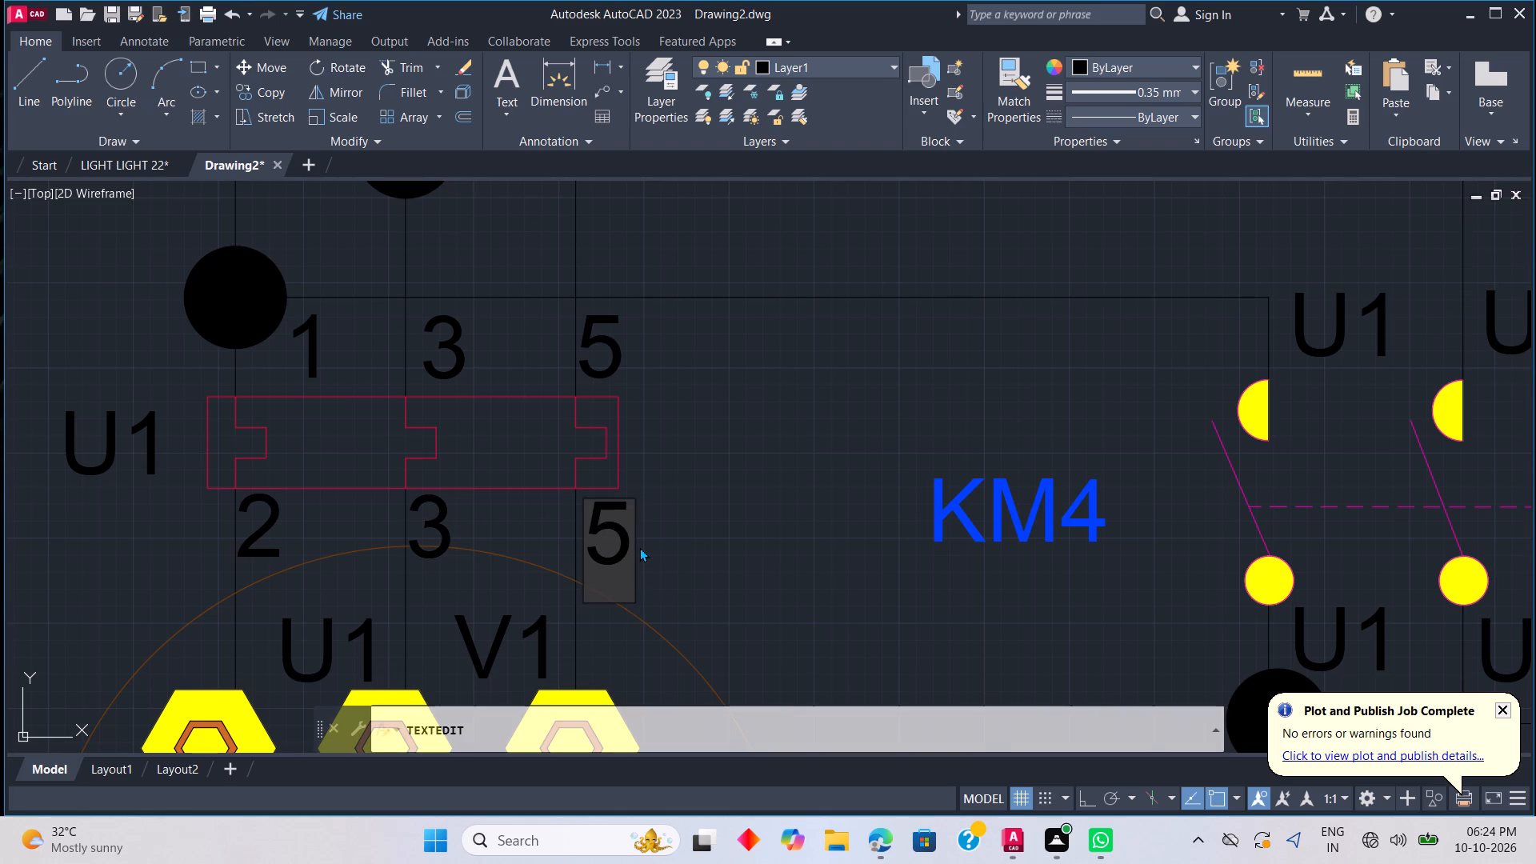
key("BackSpace")
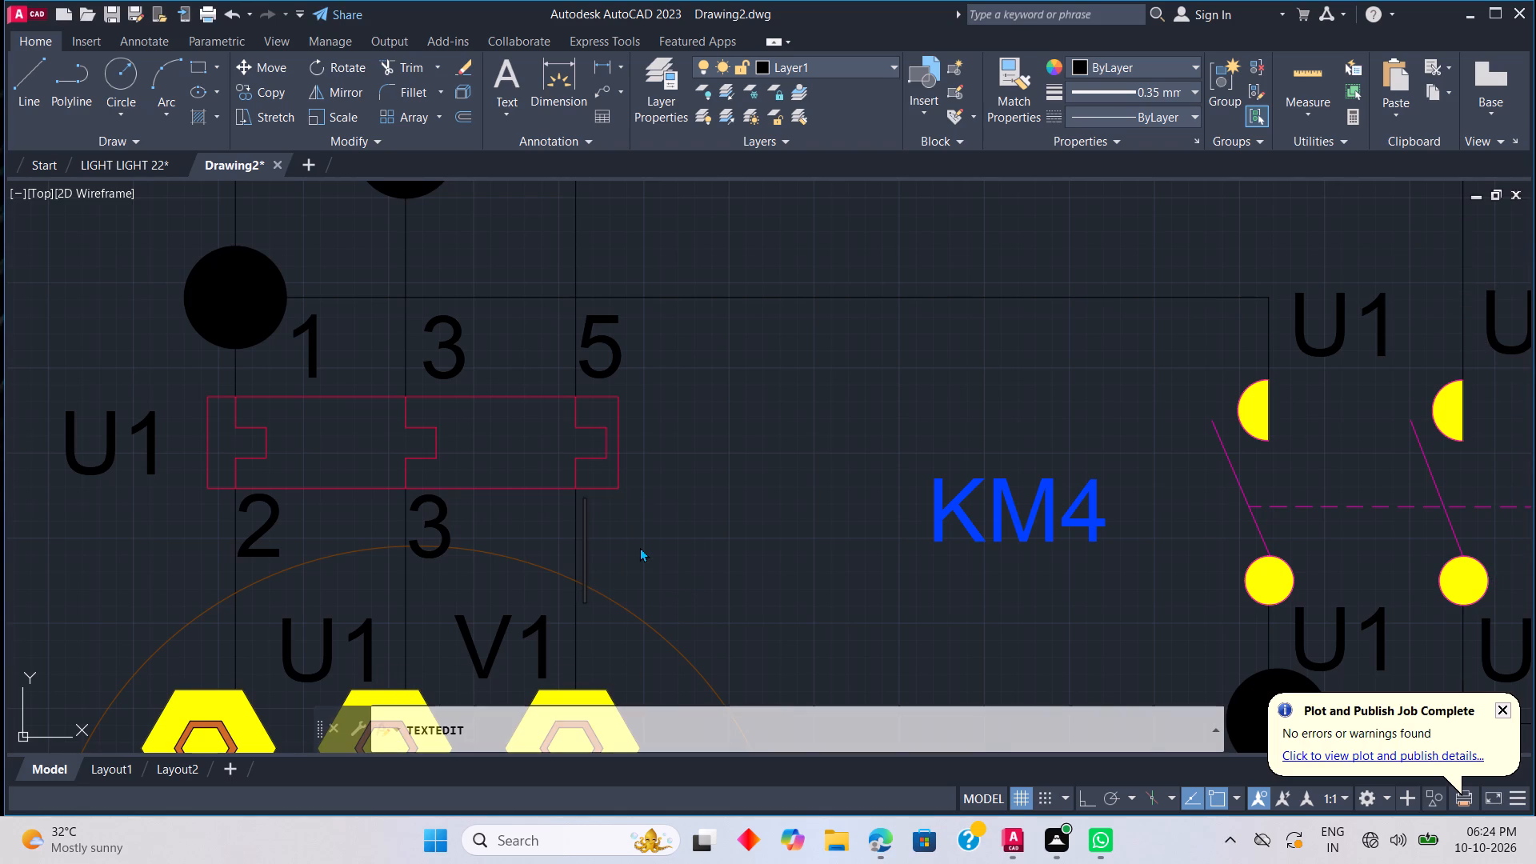
key("6")
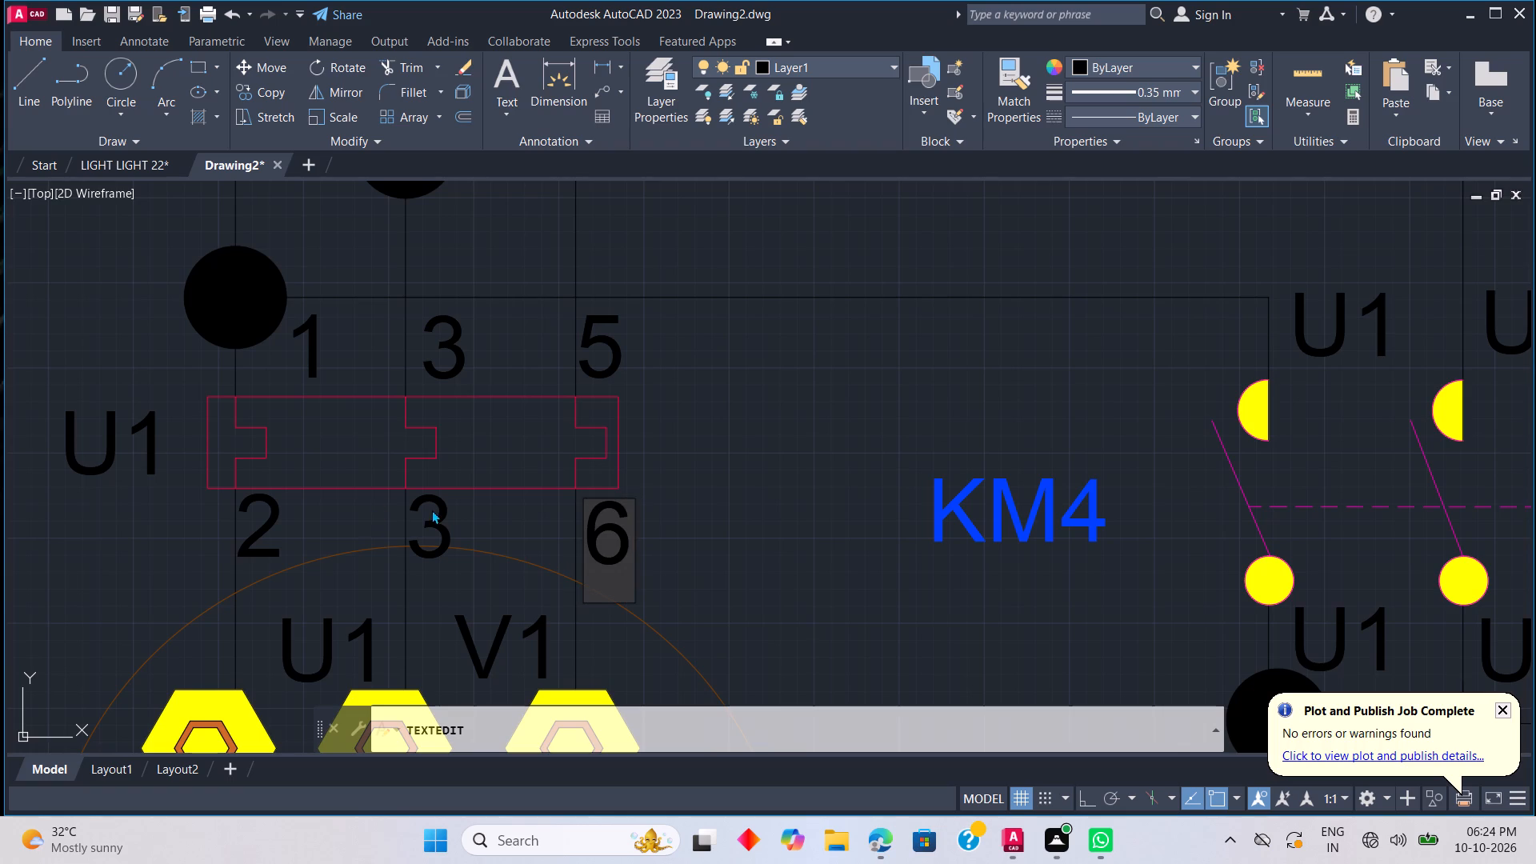
Change the label below the red overload relay's second pole to 4 and finish the text edit.
triple_click(435, 519)
triple_click(435, 519)
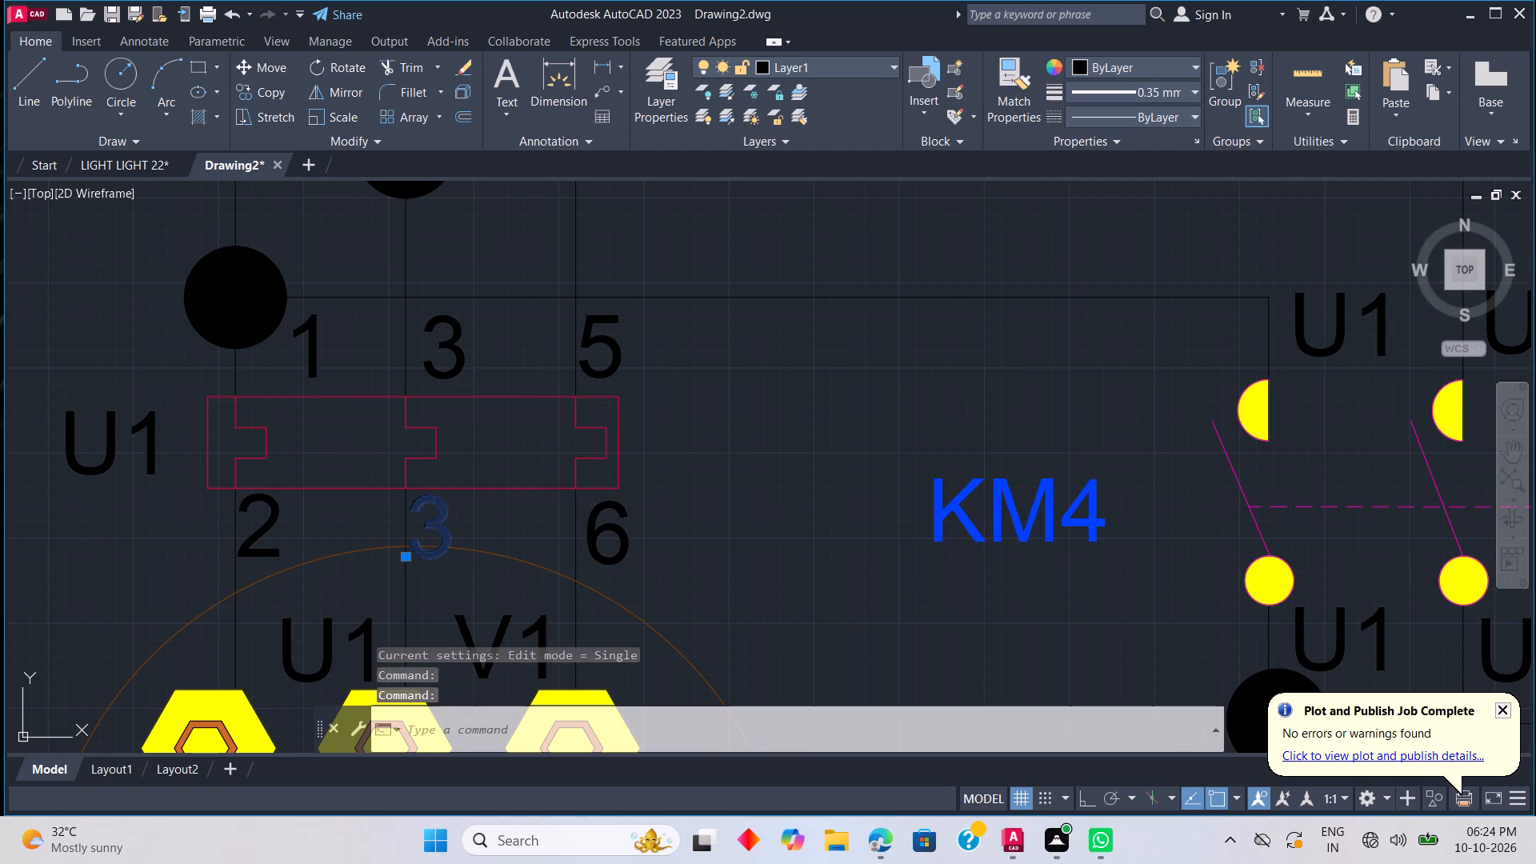
key("BackSpace")
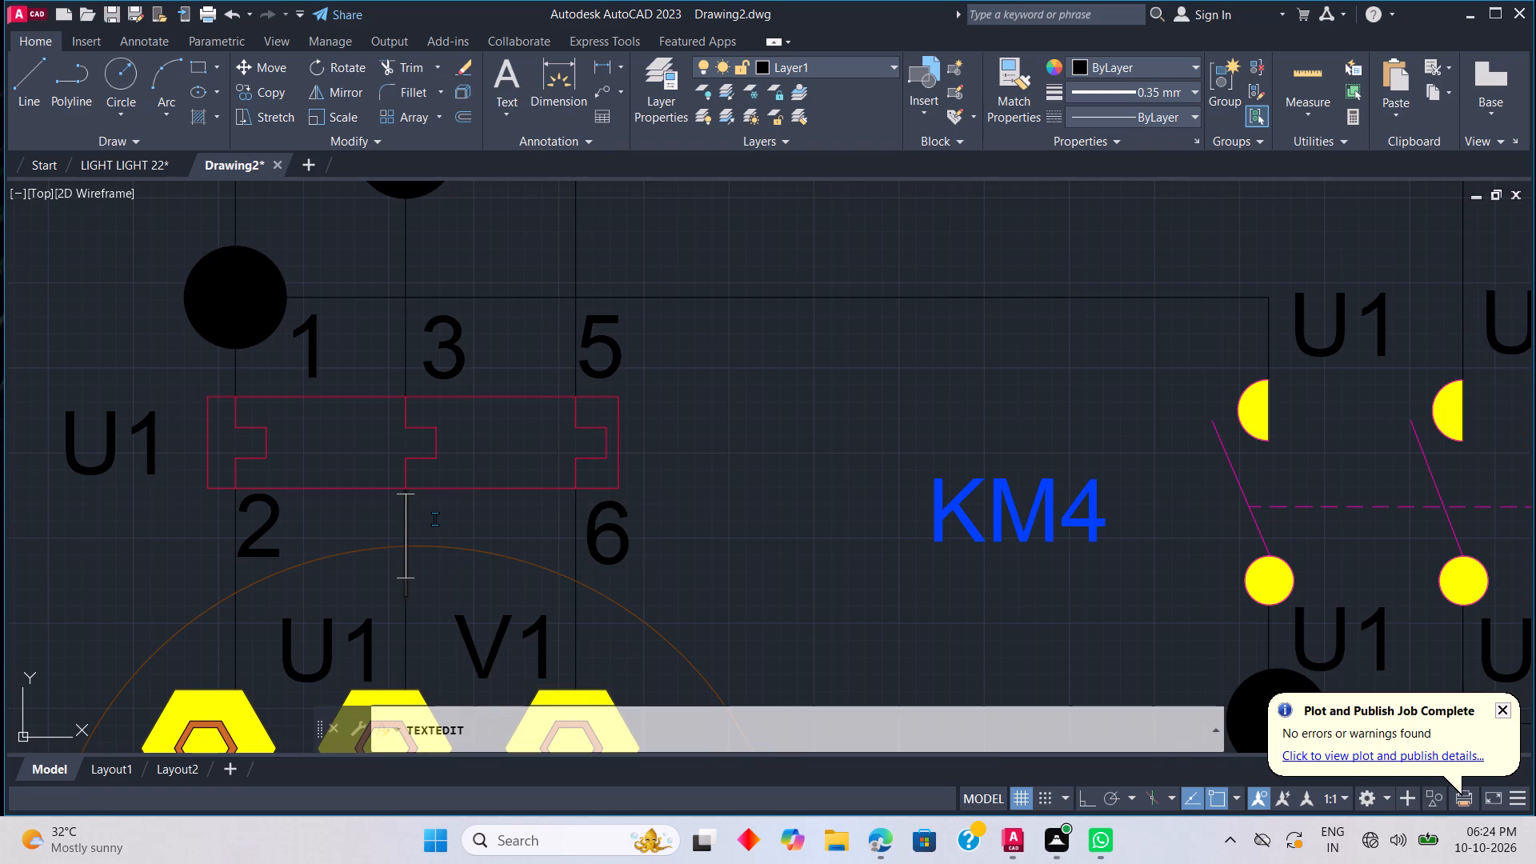
key("4")
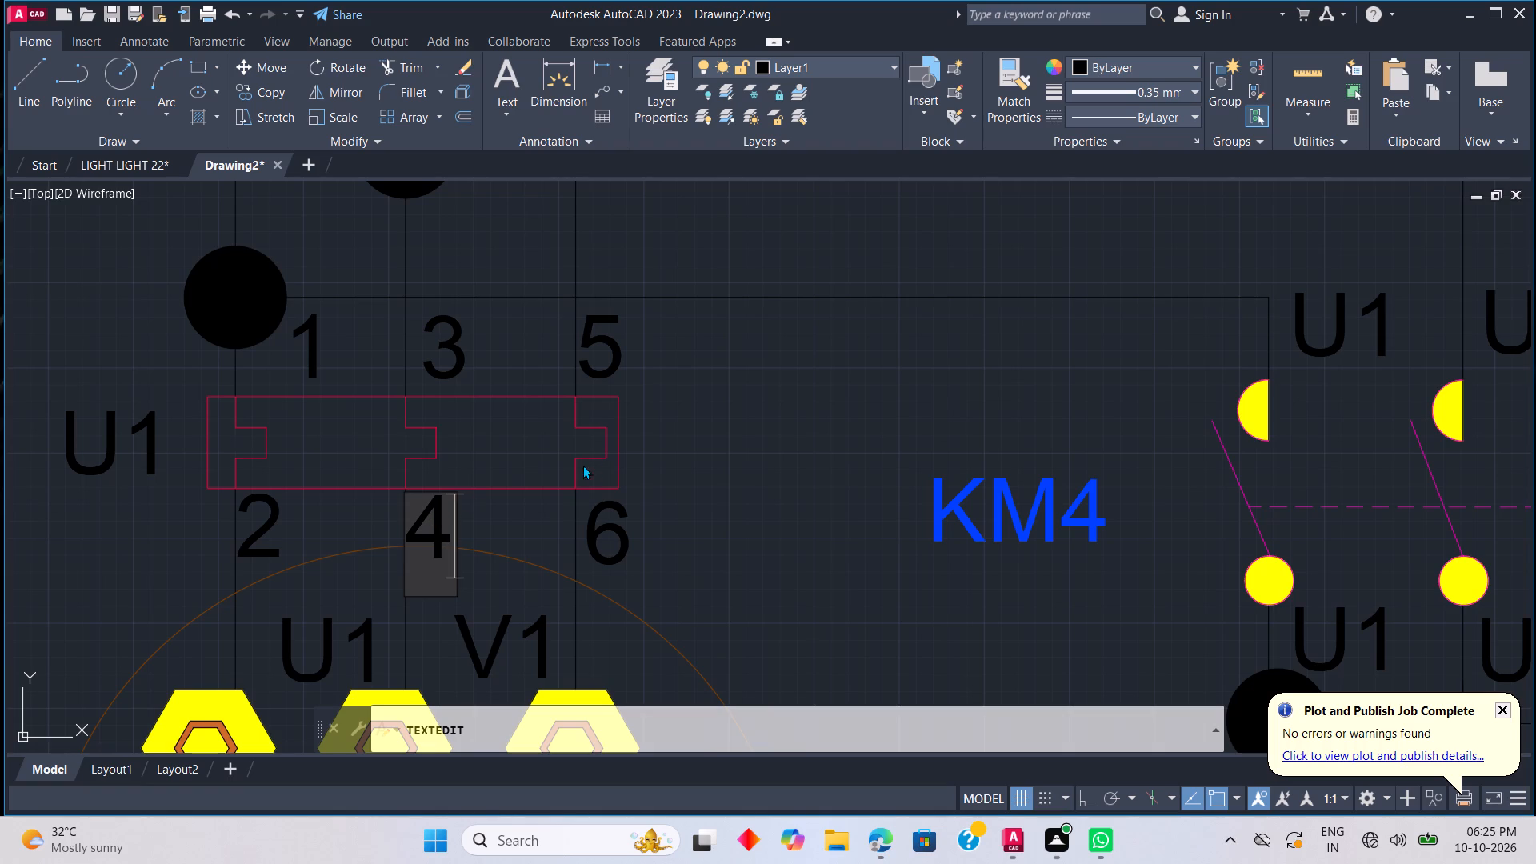
left_click(748, 420)
Rename the U1 label above the KM4 contactor's first pole as 1.
scroll(954, 446, "down", 3)
scroll(1106, 402, "up", 3)
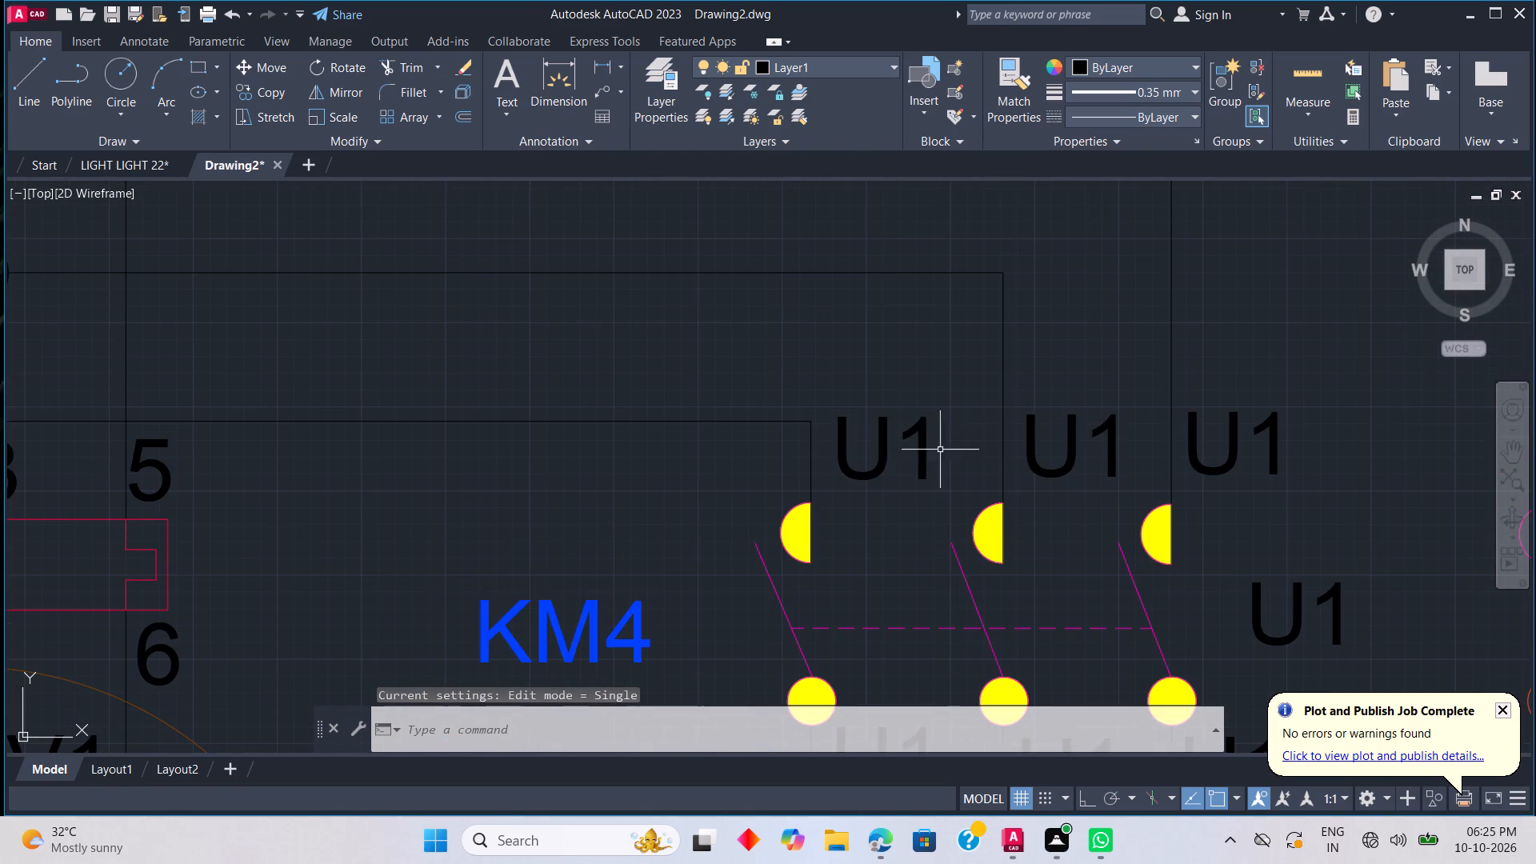
double_click(922, 447)
key("Escape")
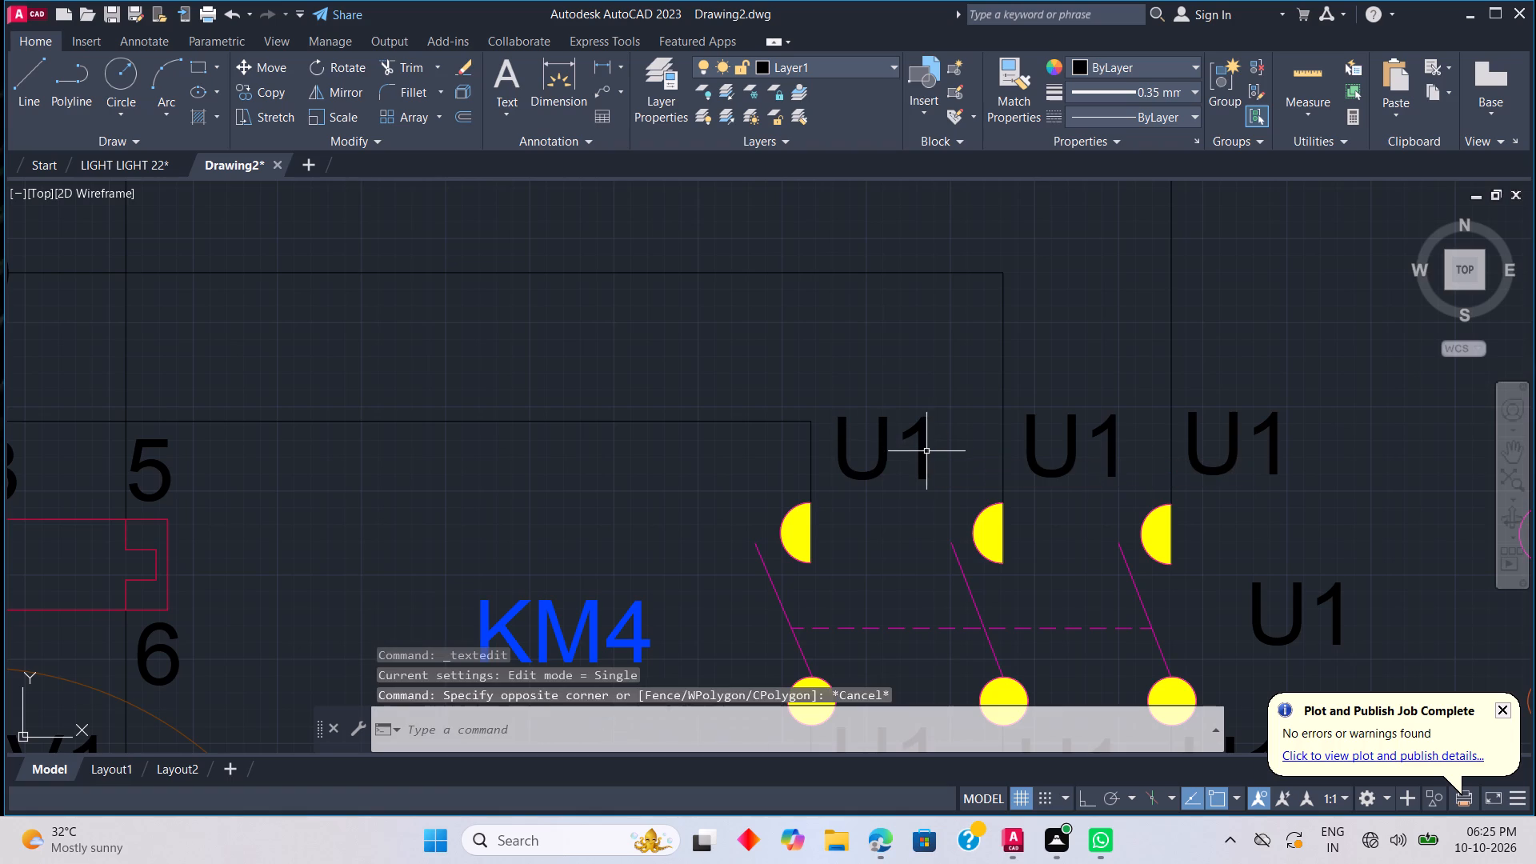
left_click(922, 440)
key("Escape")
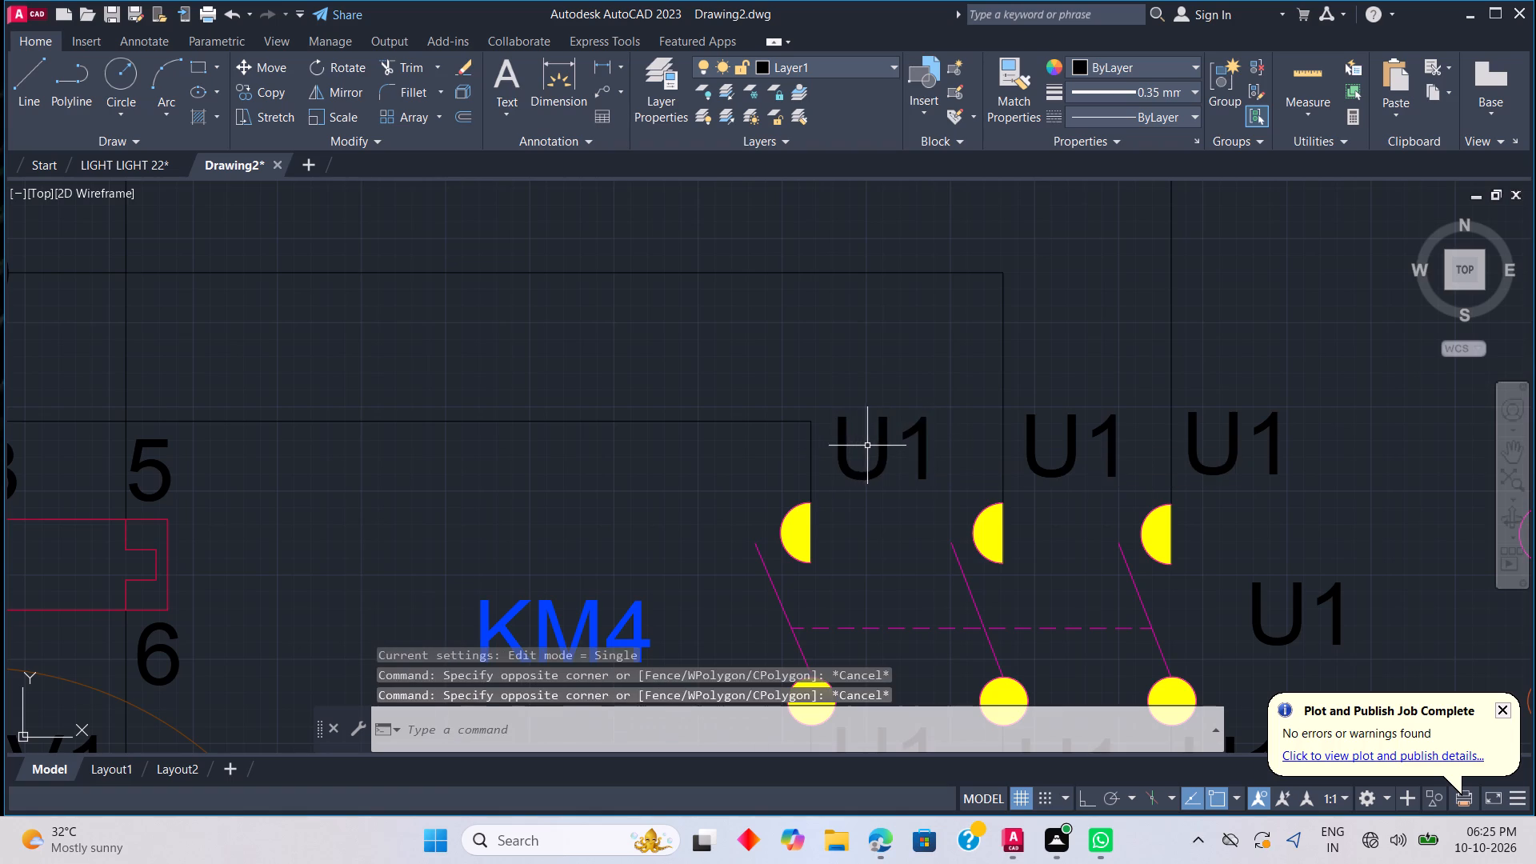
double_click(877, 440)
key("BackSpace")
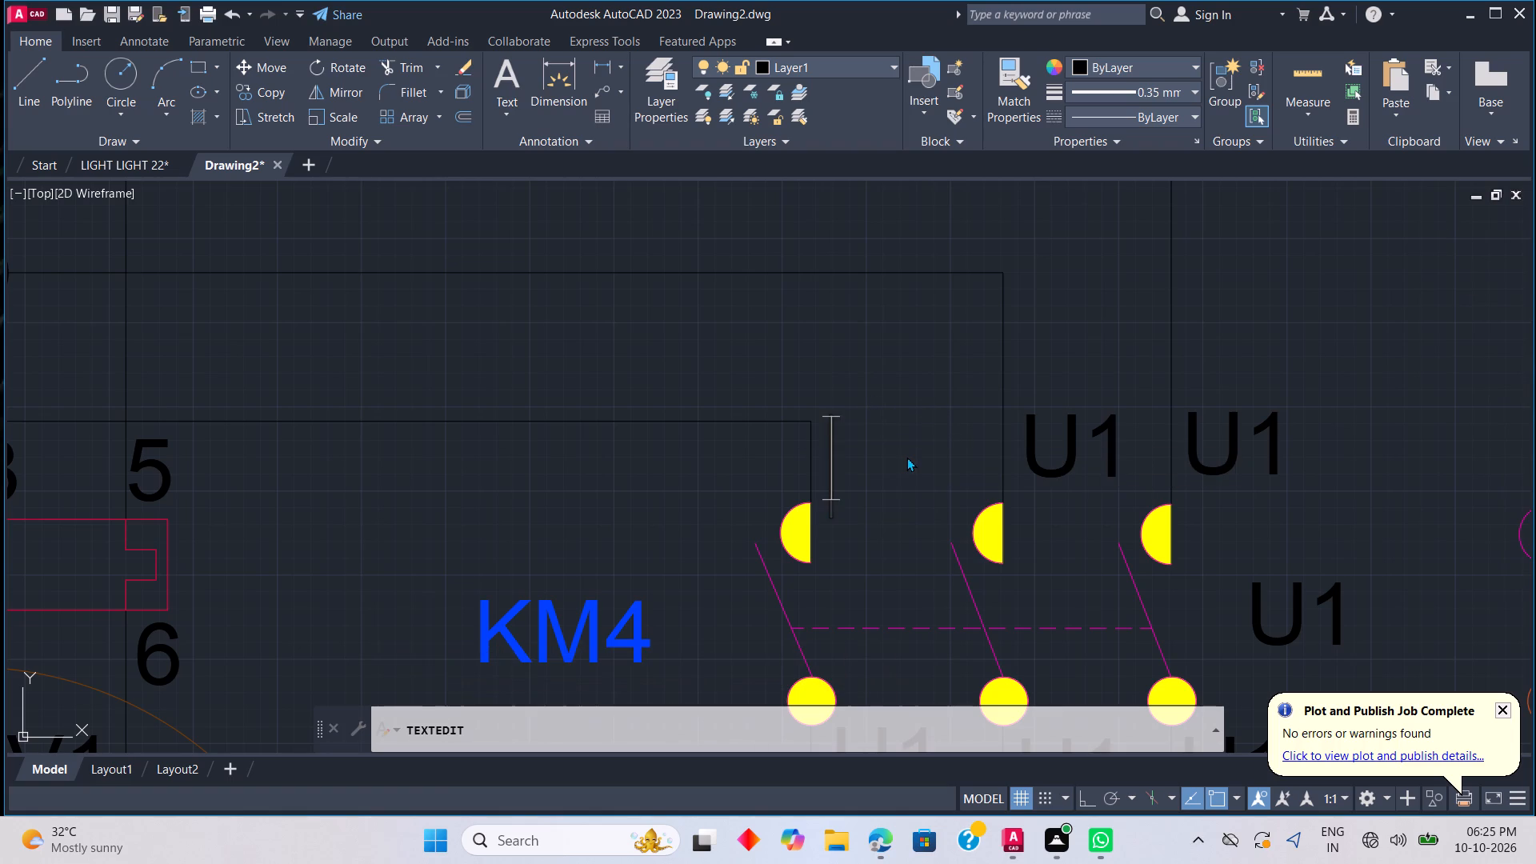
key("space")
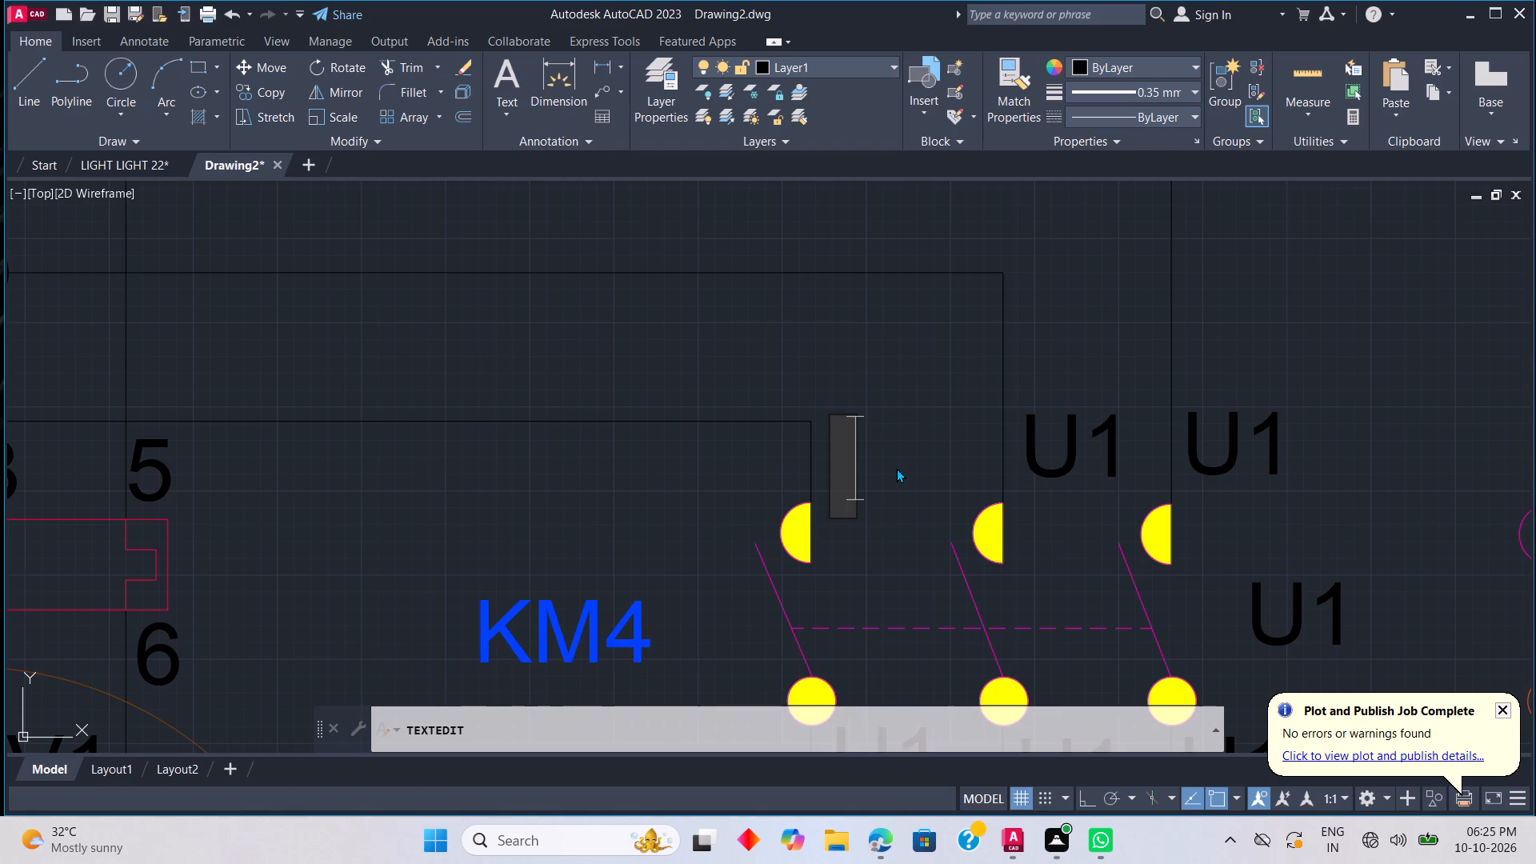
key("BackSpace")
key("1")
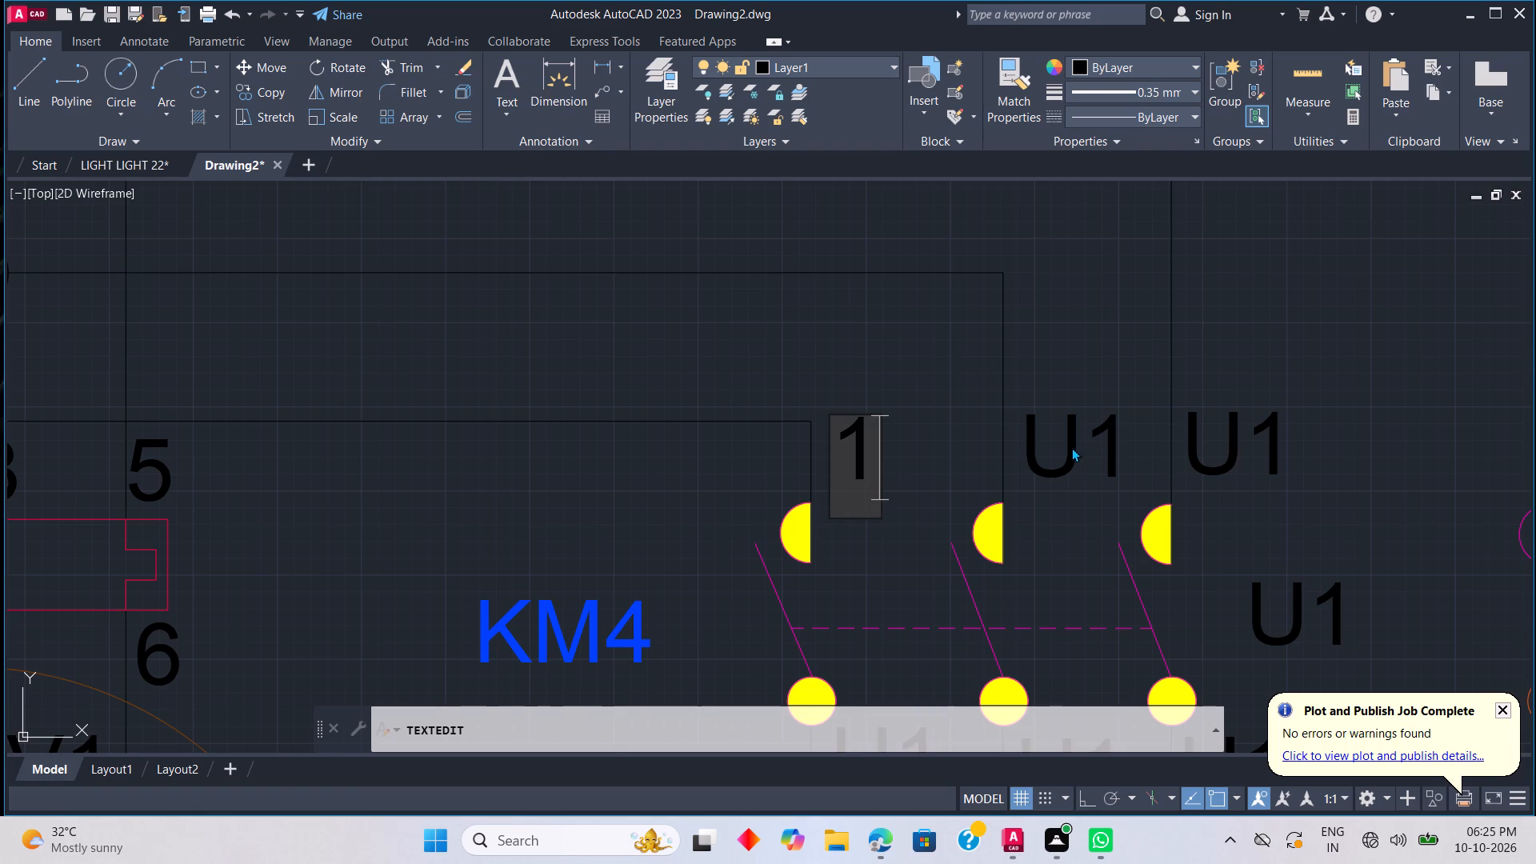
Rename the U1 label above the KM4 contactor's second pole as 3.
triple_click(1071, 447)
double_click(1073, 442)
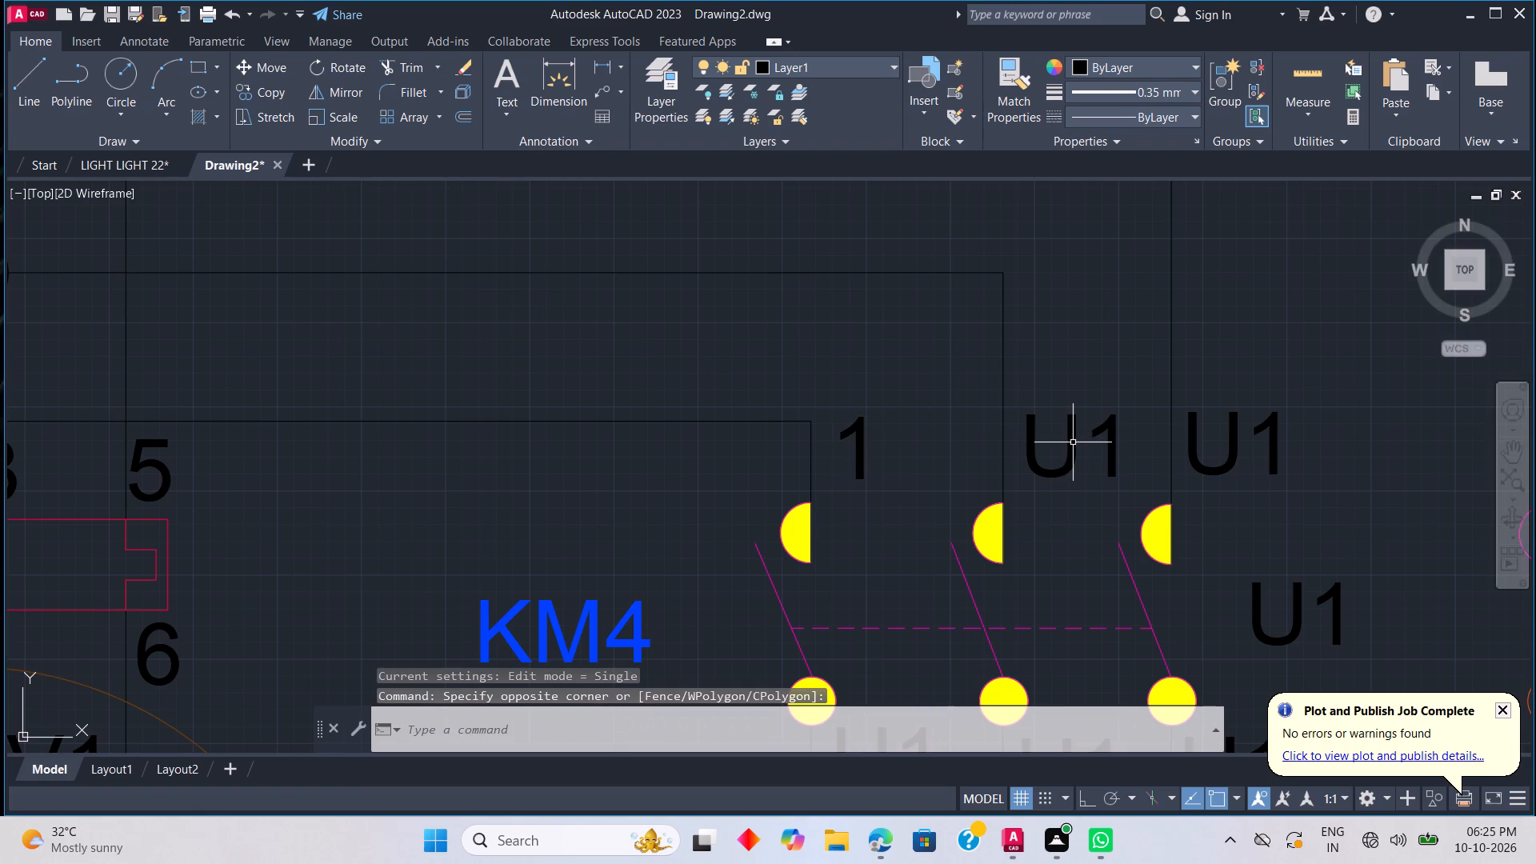
left_click(1073, 442)
key("1")
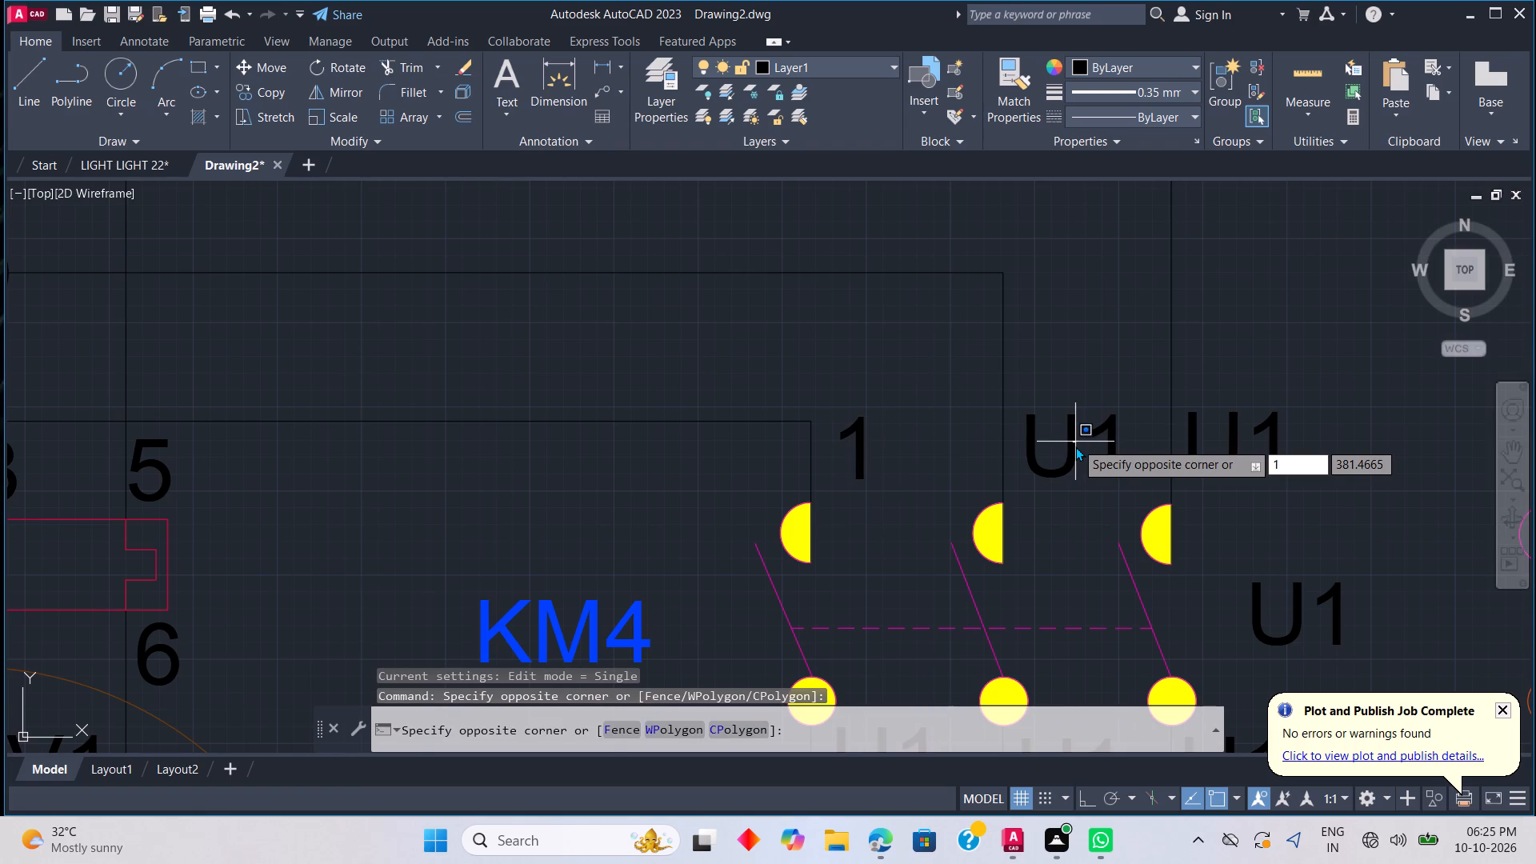
key("Escape")
triple_click(1075, 446)
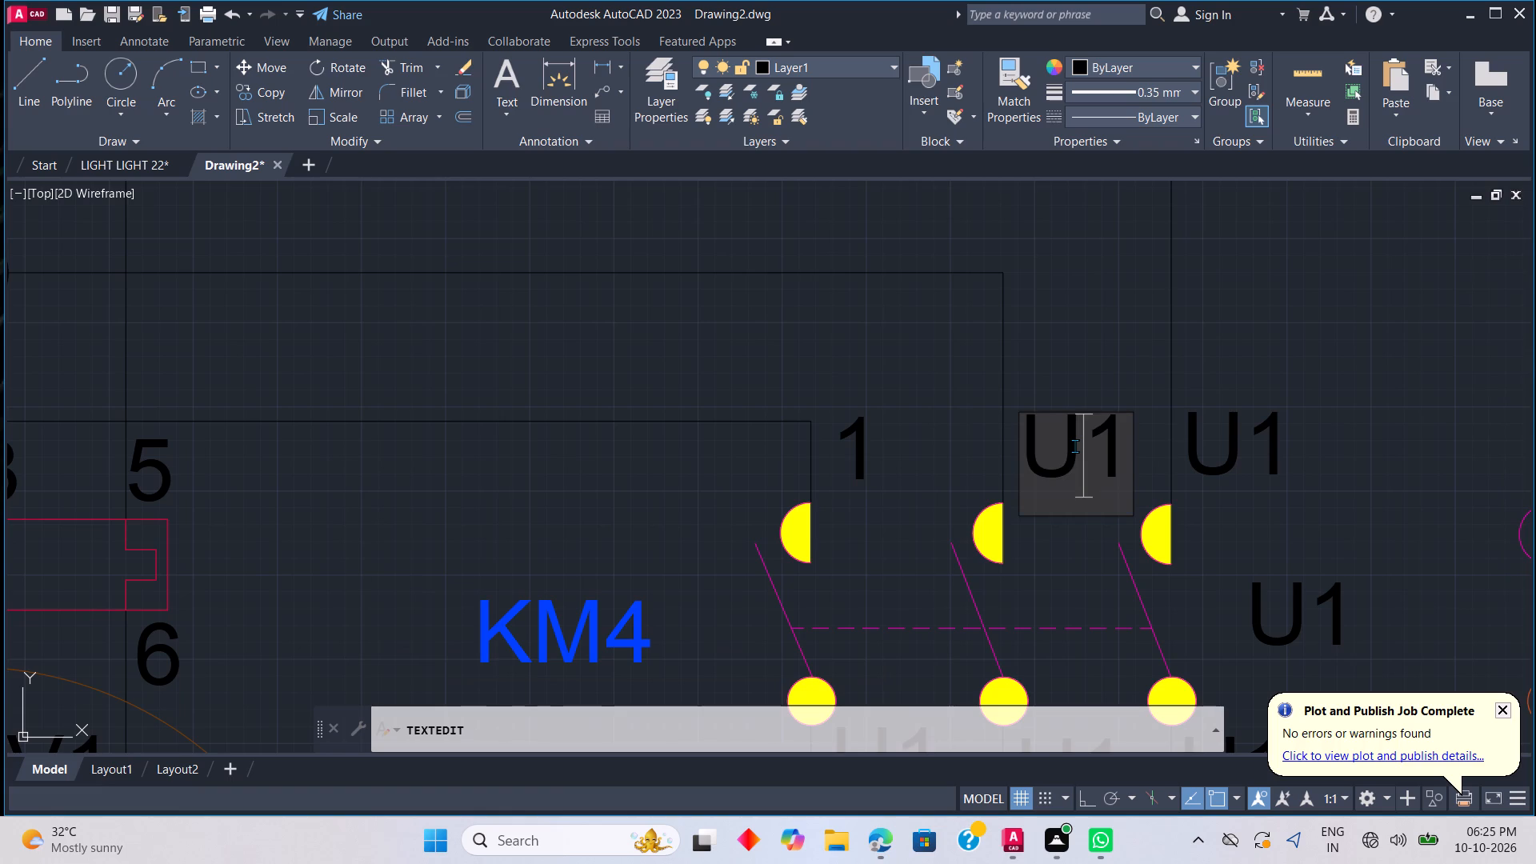
key("BackSpace")
left_click(1062, 464)
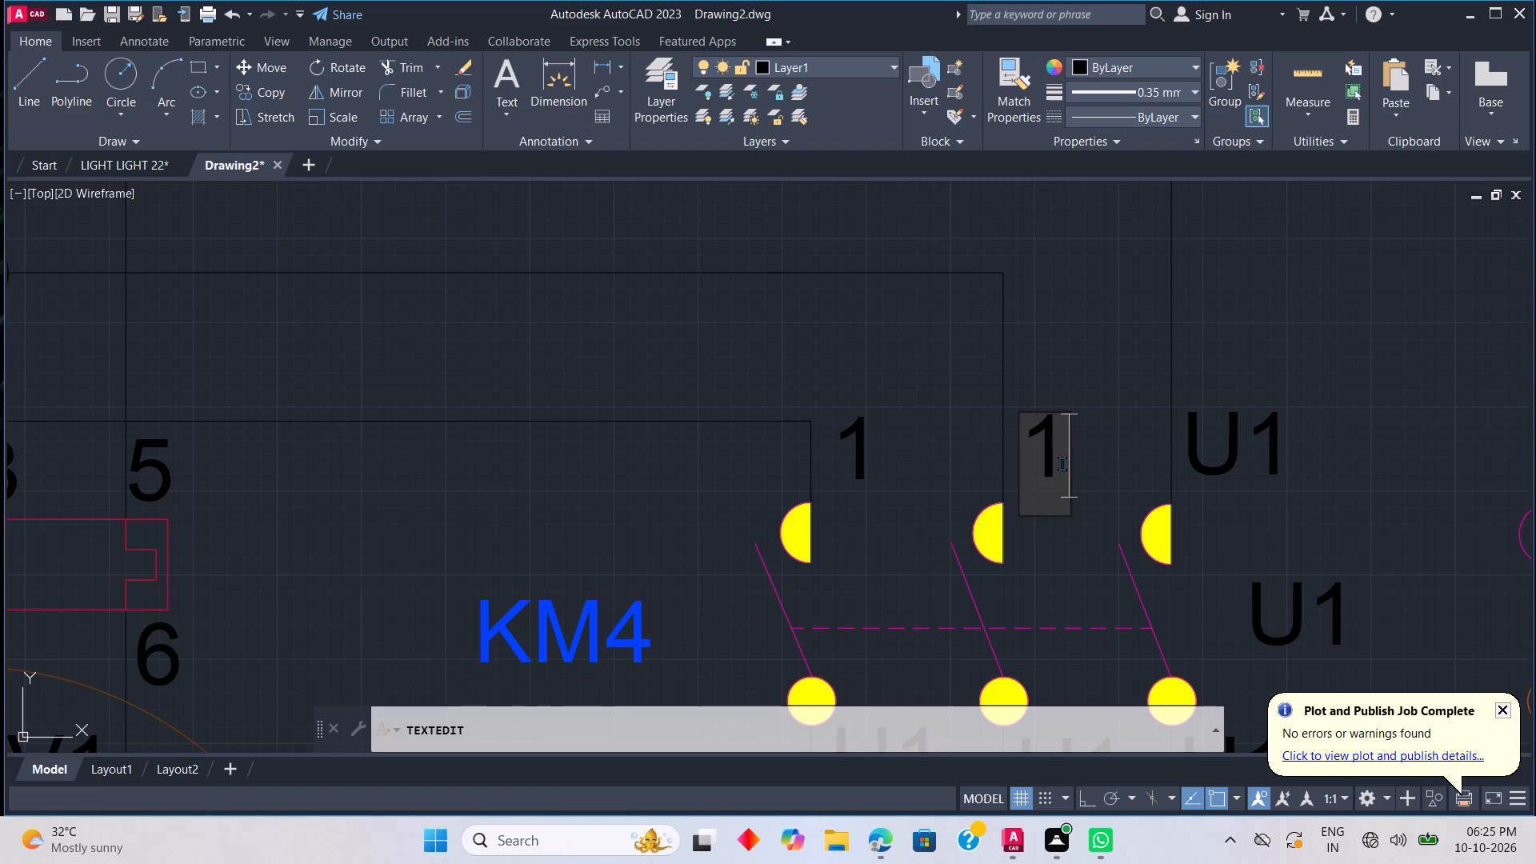
key("BackSpace")
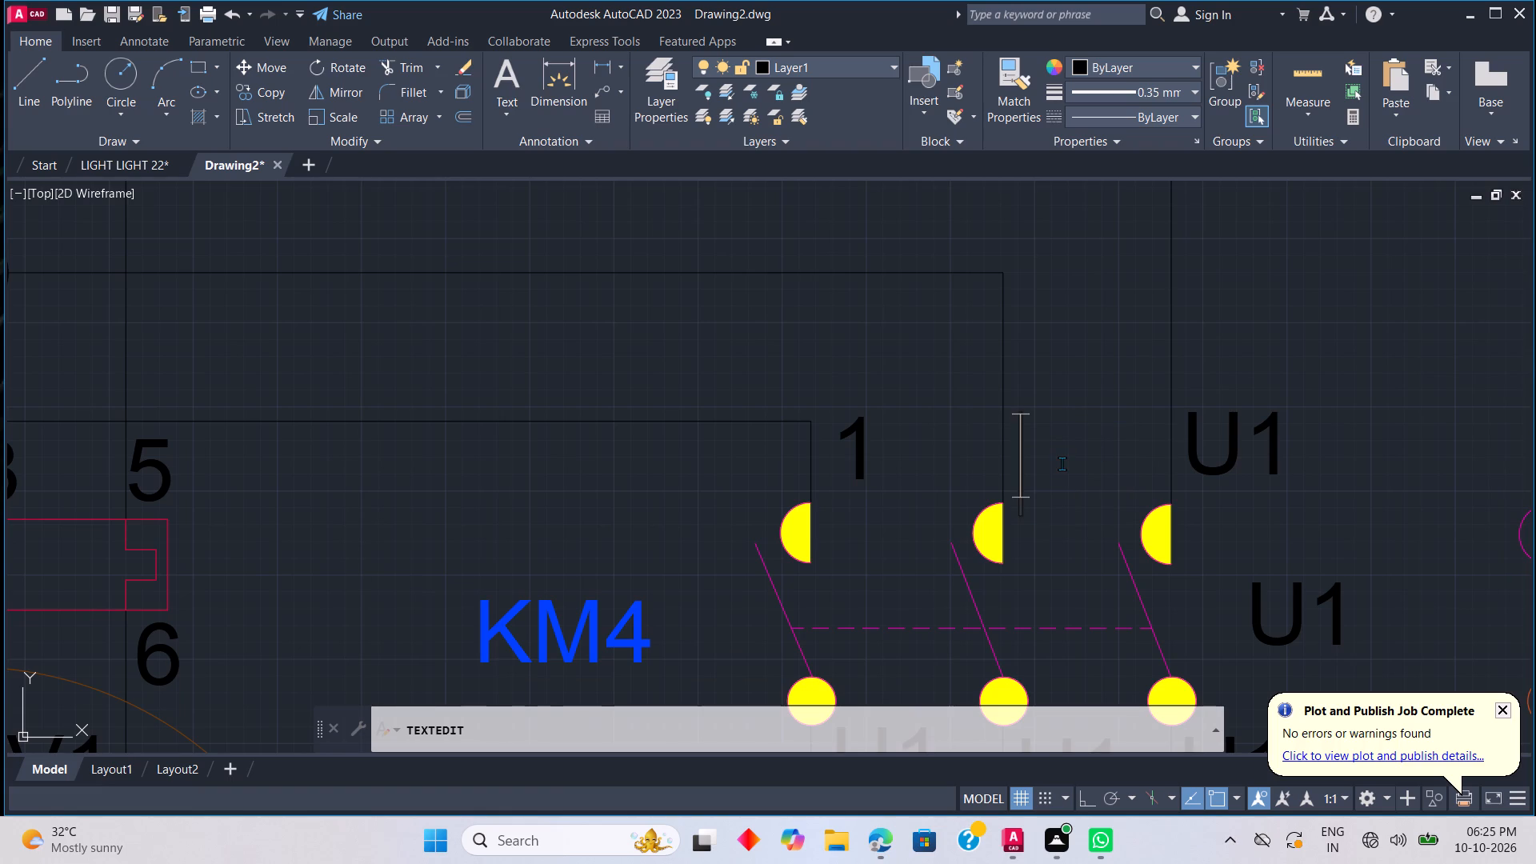
key("3")
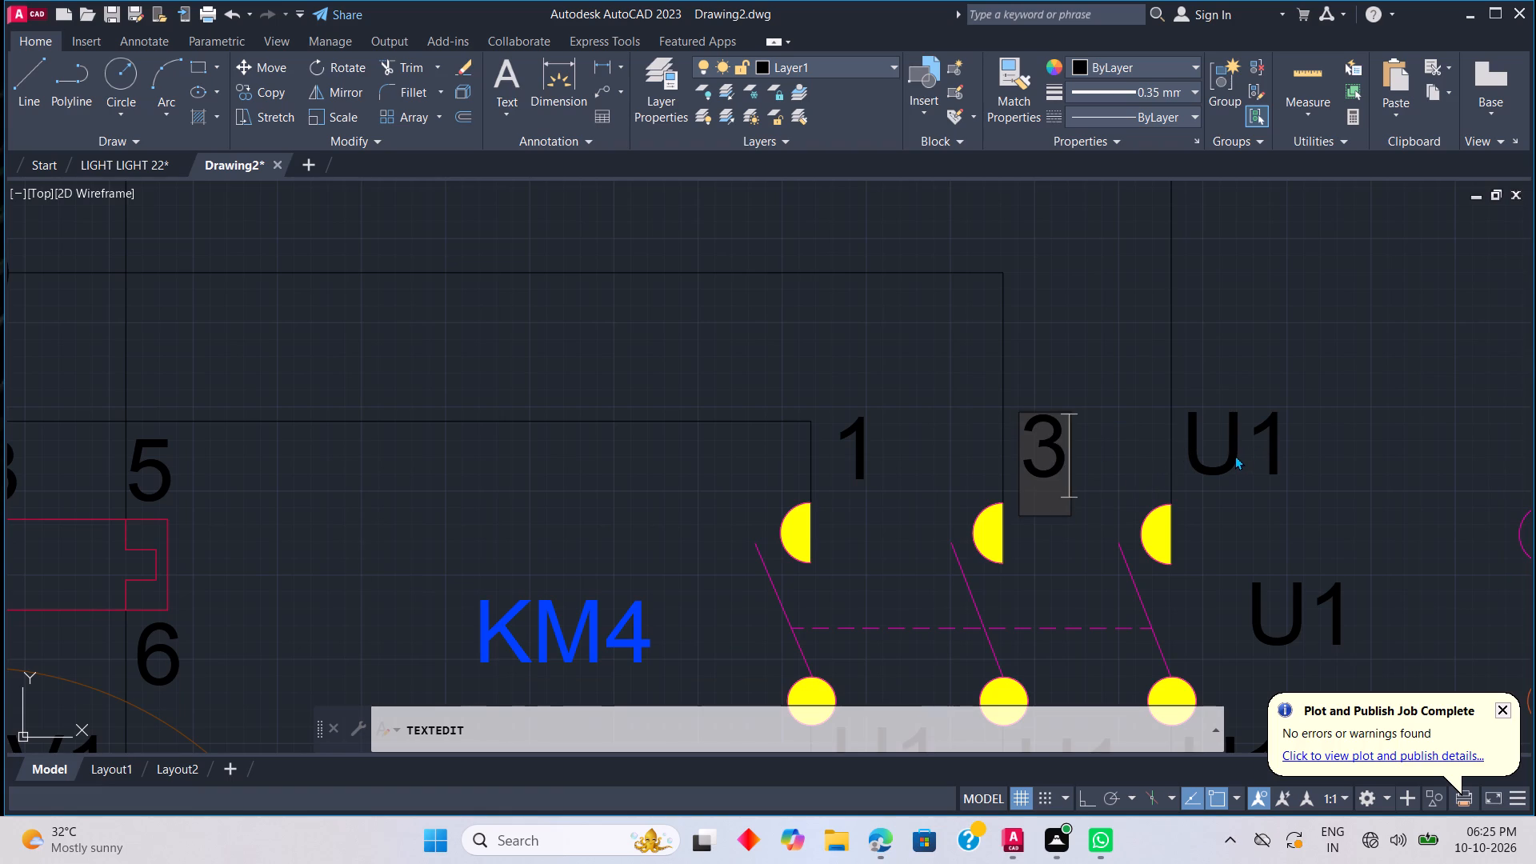
left_click(1218, 490)
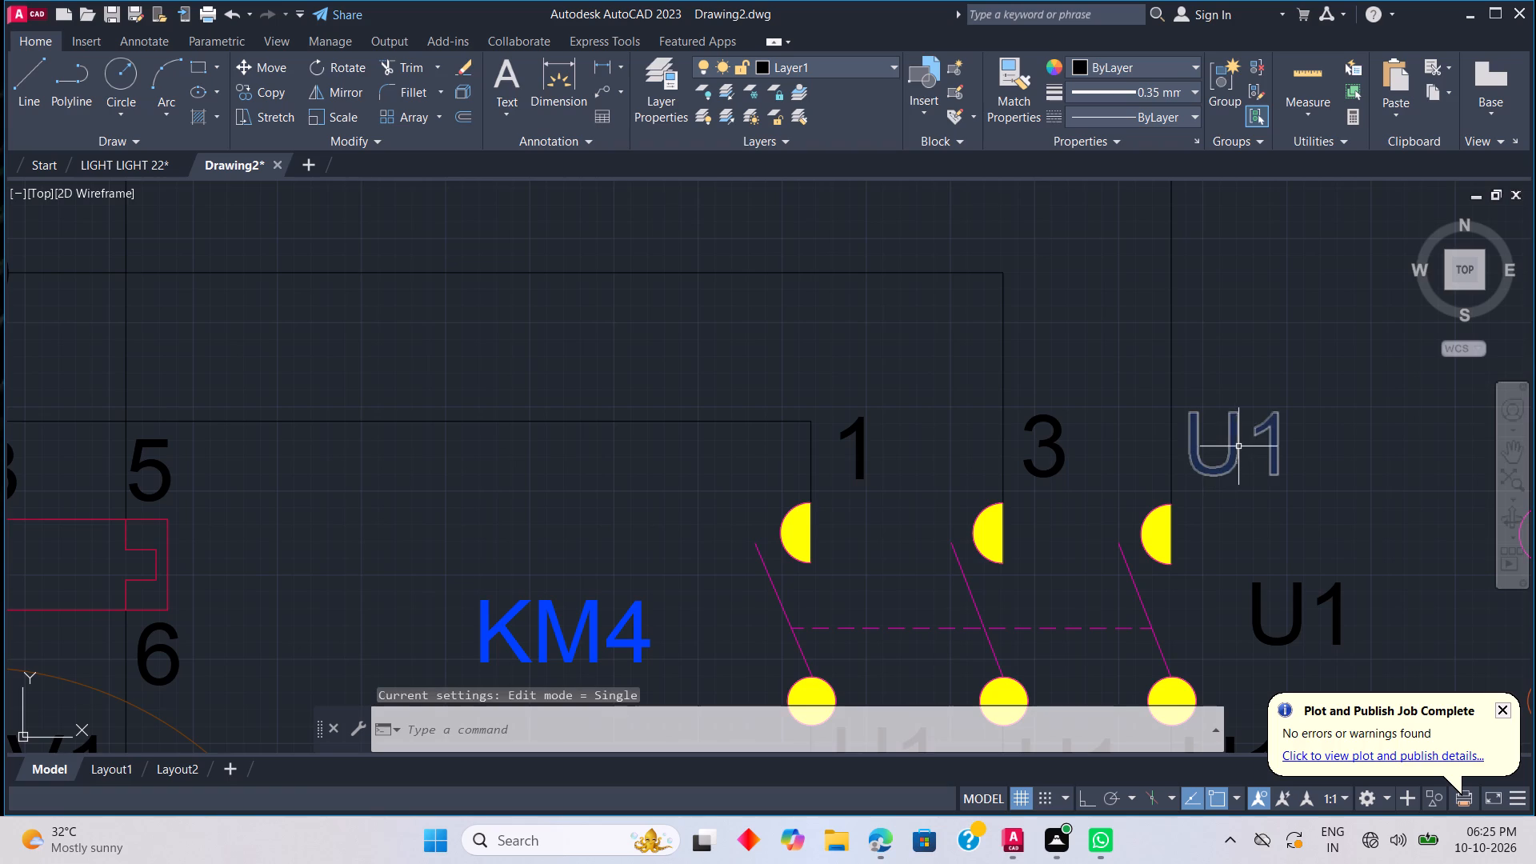
Rename the U1 label above the KM4 contactor's third pole as 5.
double_click(1234, 452)
key("Escape")
triple_click(1232, 455)
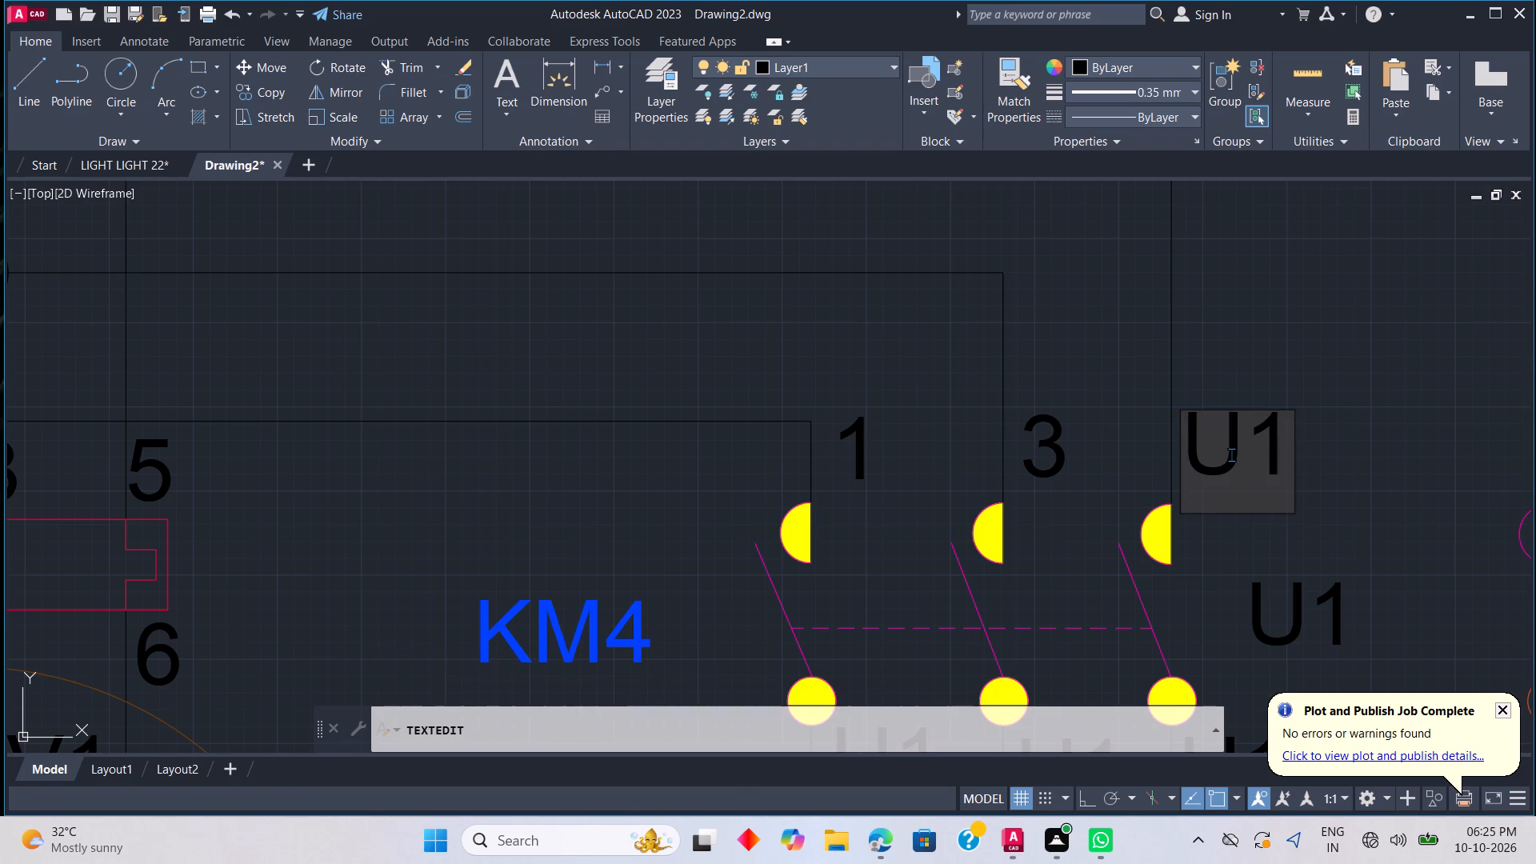
key("BackSpace")
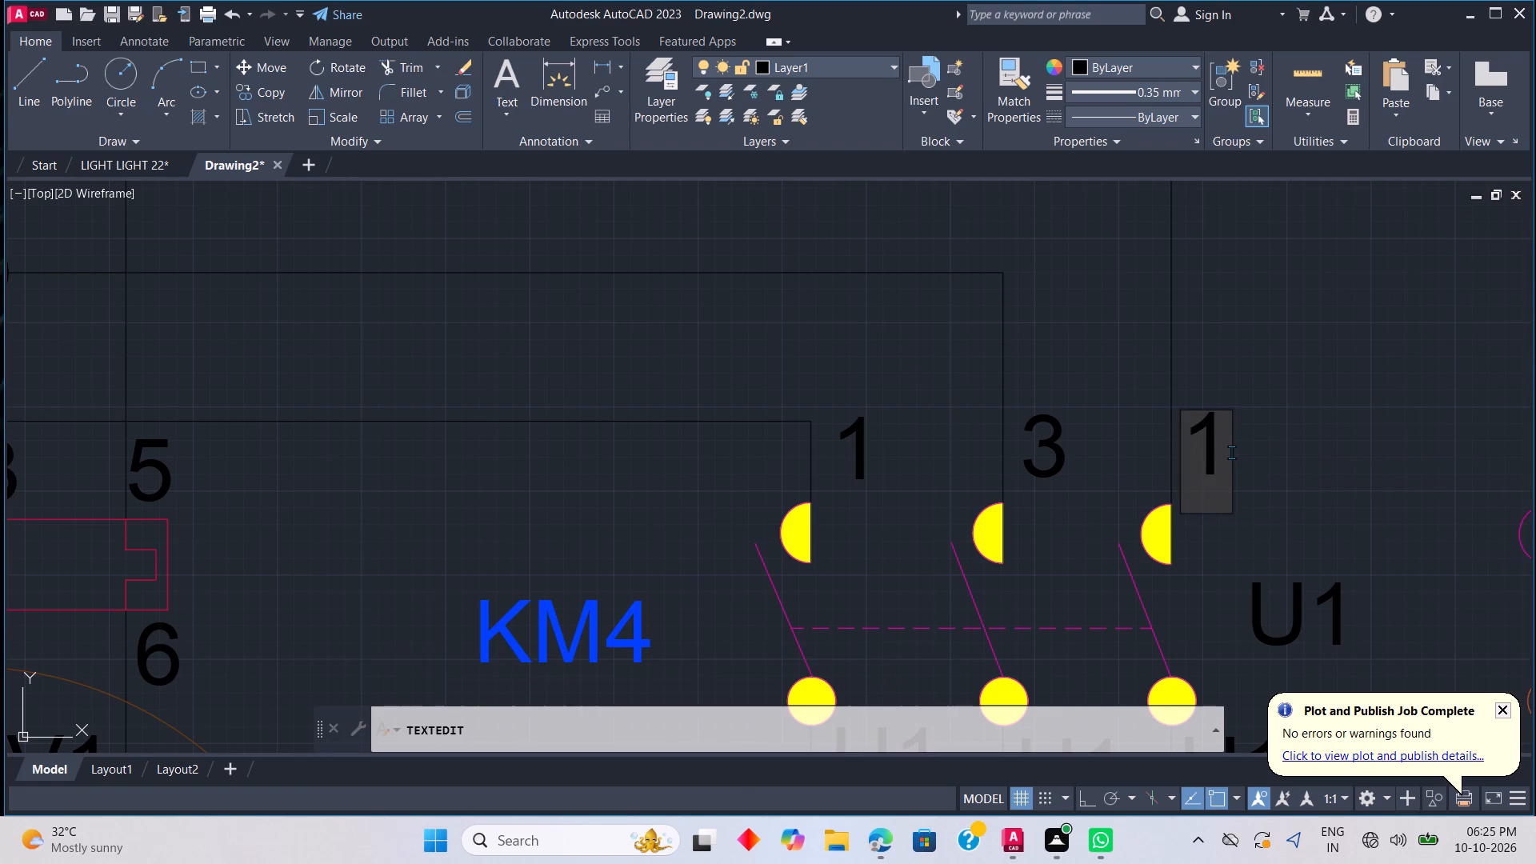
left_click(1228, 466)
key("BackSpace")
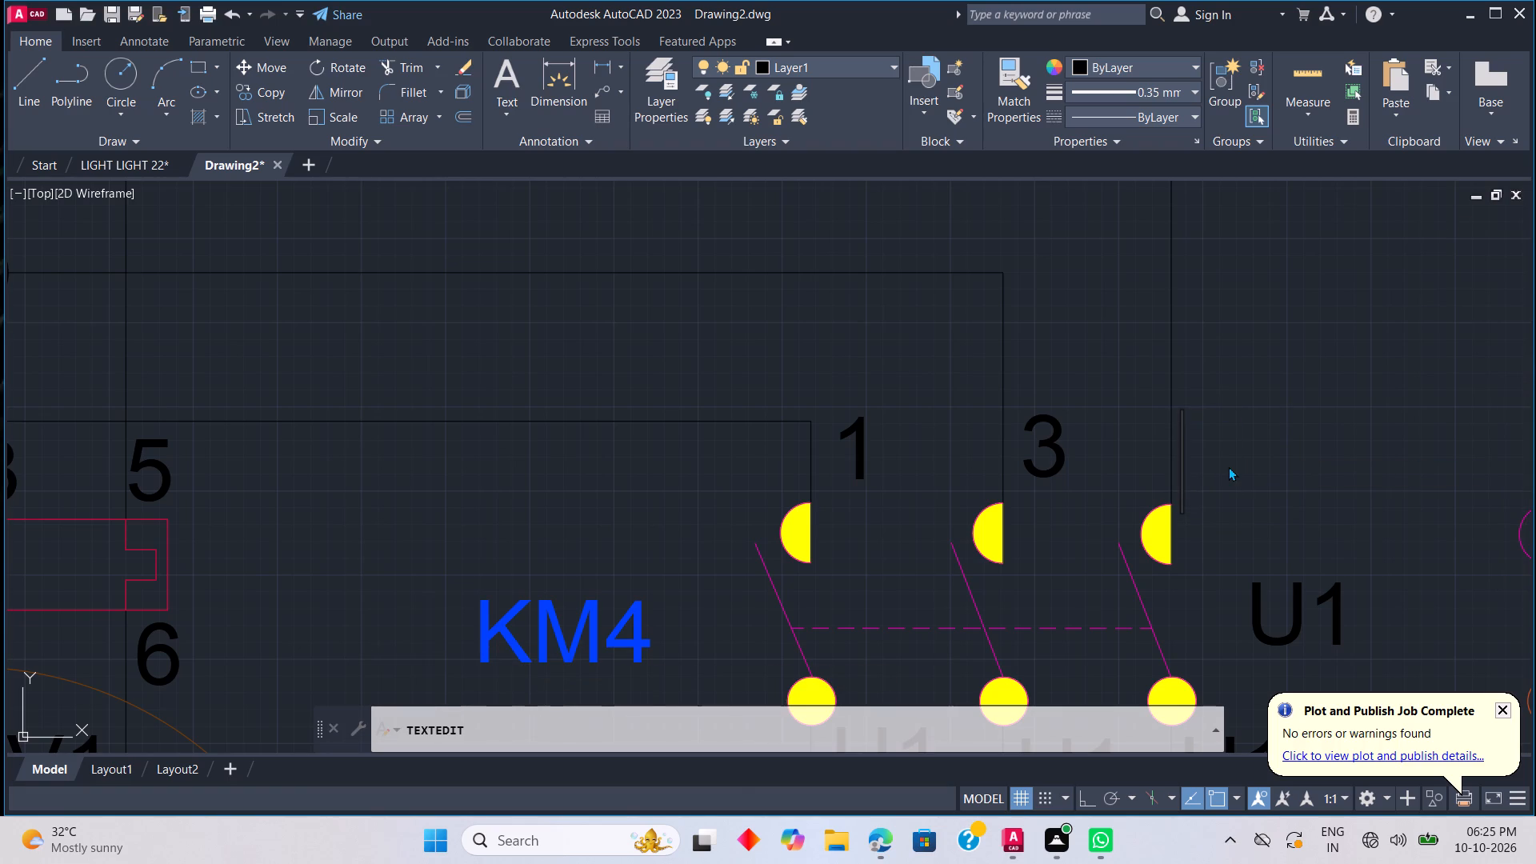
key("5")
Rename the U1 label below the KM4 contactor's first pole as 2.
scroll(1124, 658, "down", 2)
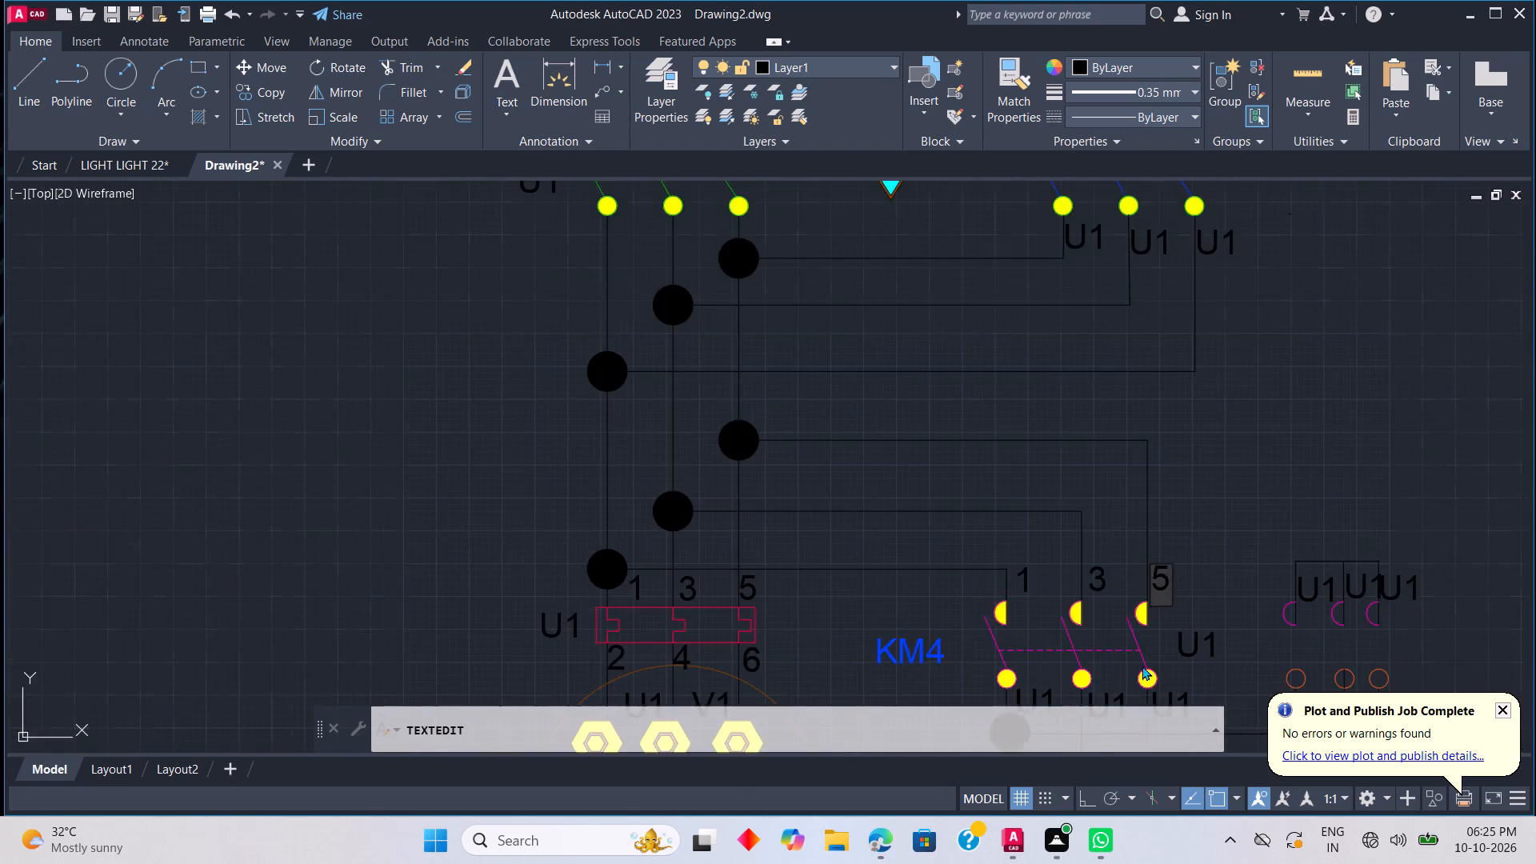
scroll(1142, 666, "down", 2)
scroll(1141, 644, "up", 2)
scroll(1118, 628, "down", 1)
middle_click(1119, 626)
middle_click_drag(1113, 620, 1076, 398)
scroll(1066, 432, "up", 3)
left_click(899, 526)
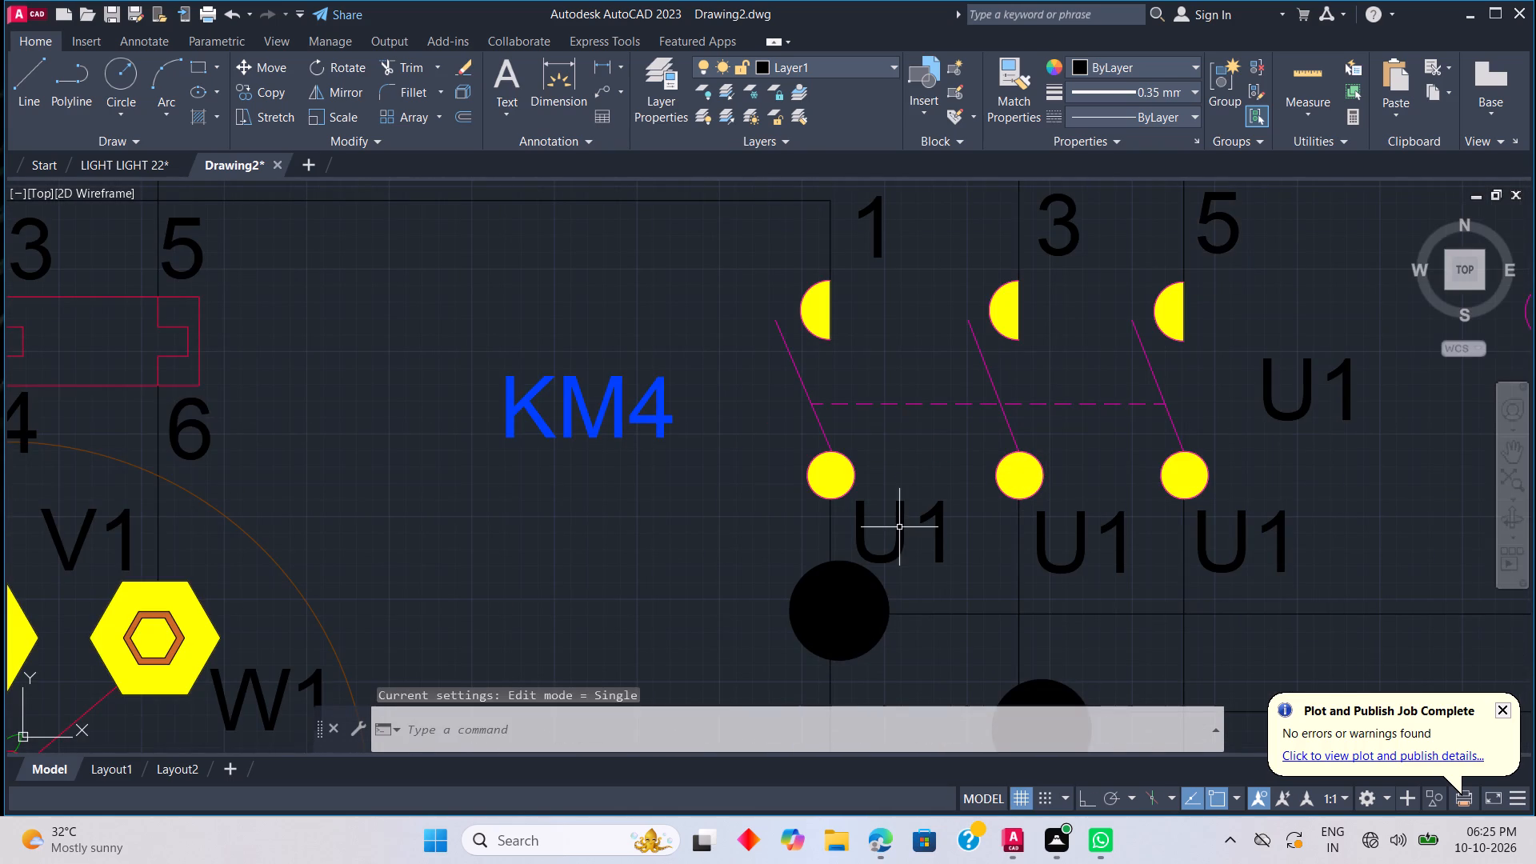
triple_click(899, 528)
left_click(903, 531)
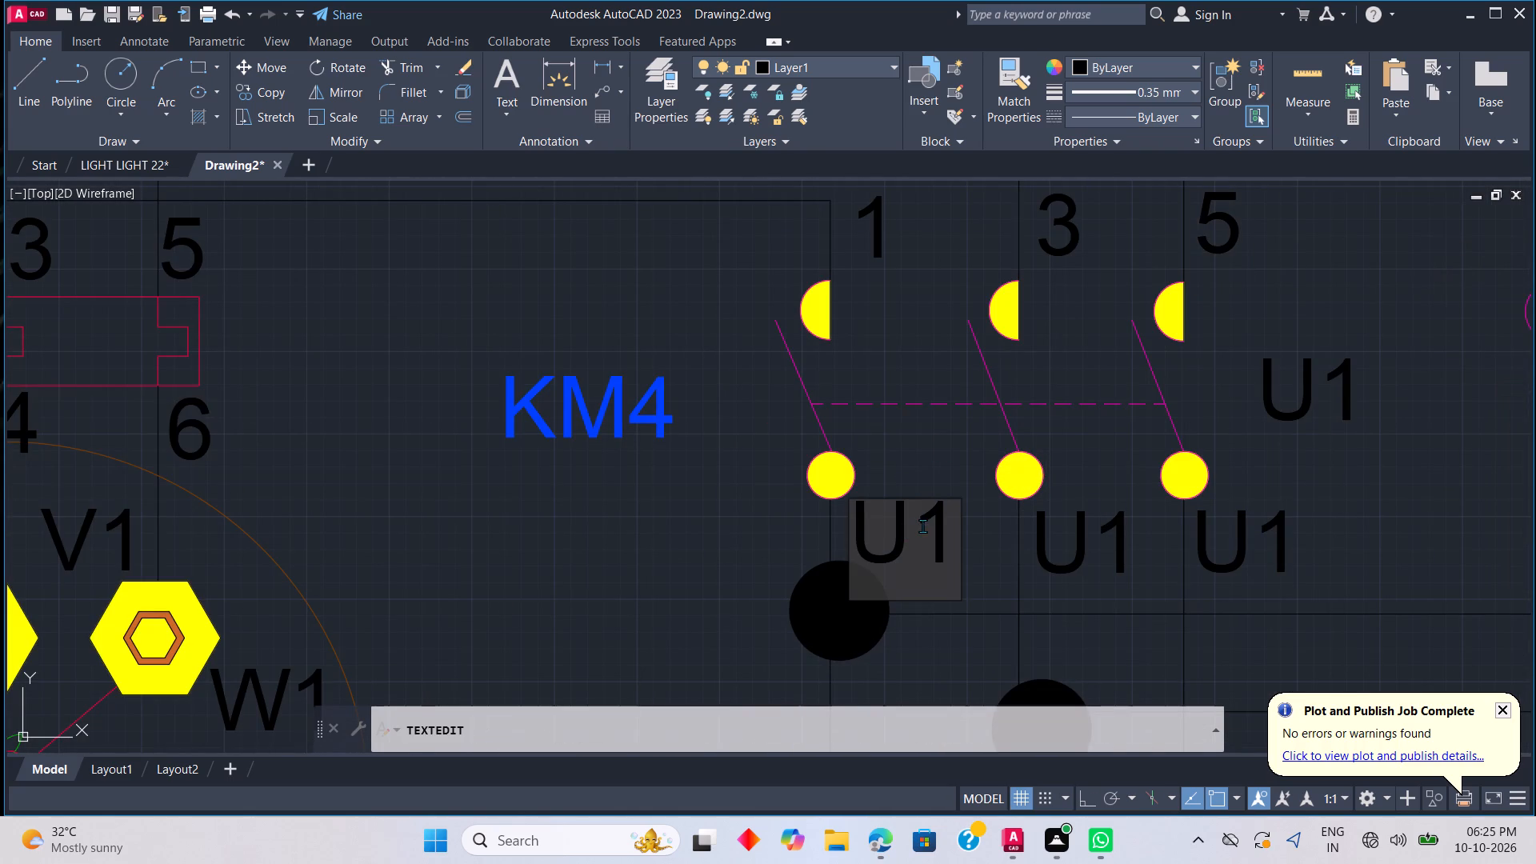
left_click(954, 537)
key("BackSpace")
key("BackSpace")
key("BackSpace")
key("BackSpace")
key("BackSpace")
key("BackSpace")
key("BackSpace")
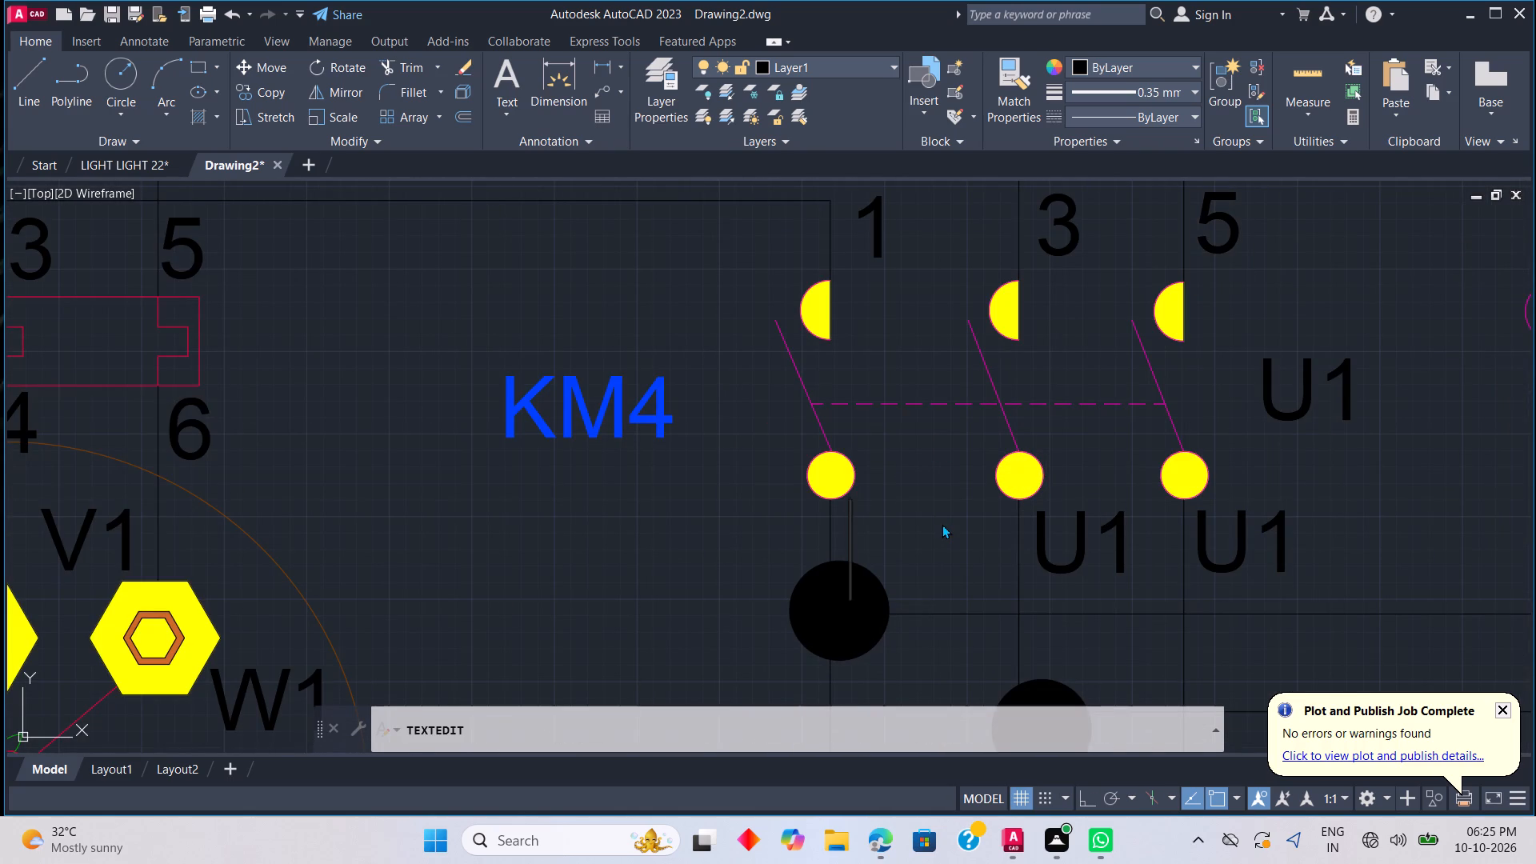
key("2")
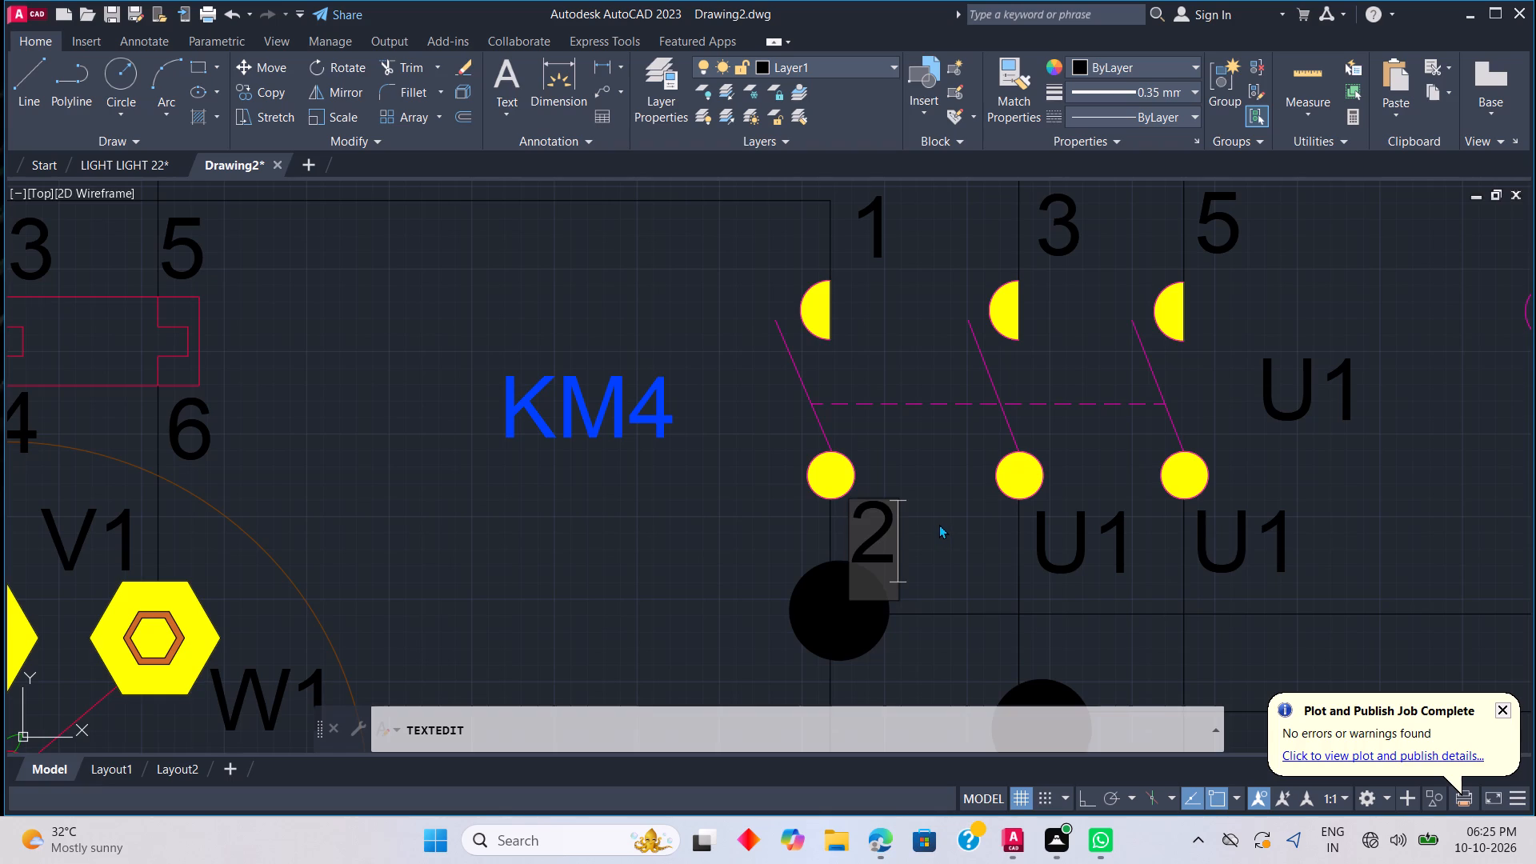
left_click(1082, 566)
Rename the U1 label below the KM4 contactor's second pole as 4.
double_click(1078, 548)
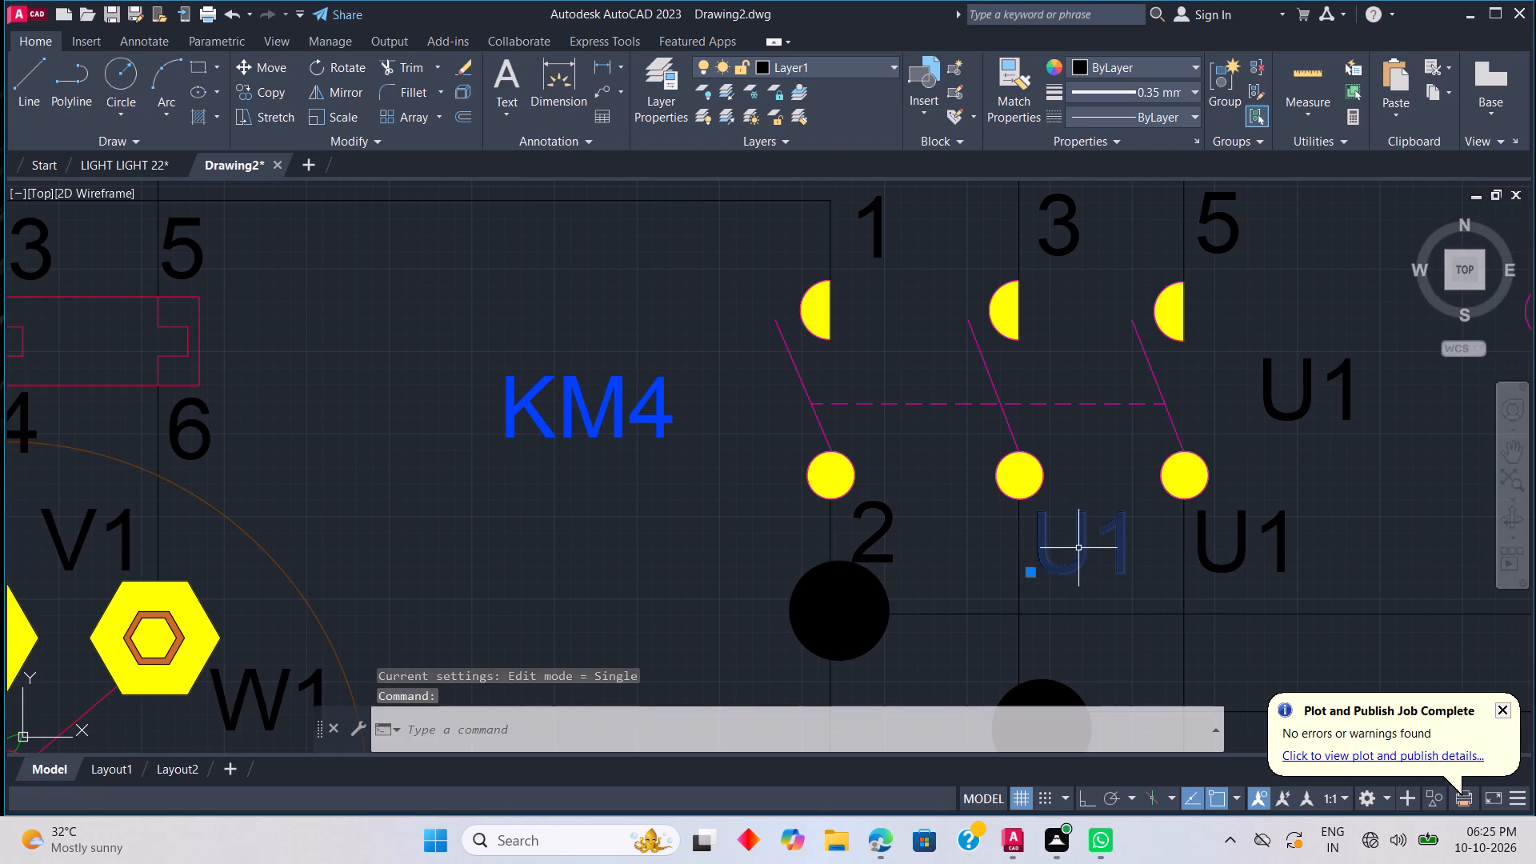
key("BackSpace")
key("4")
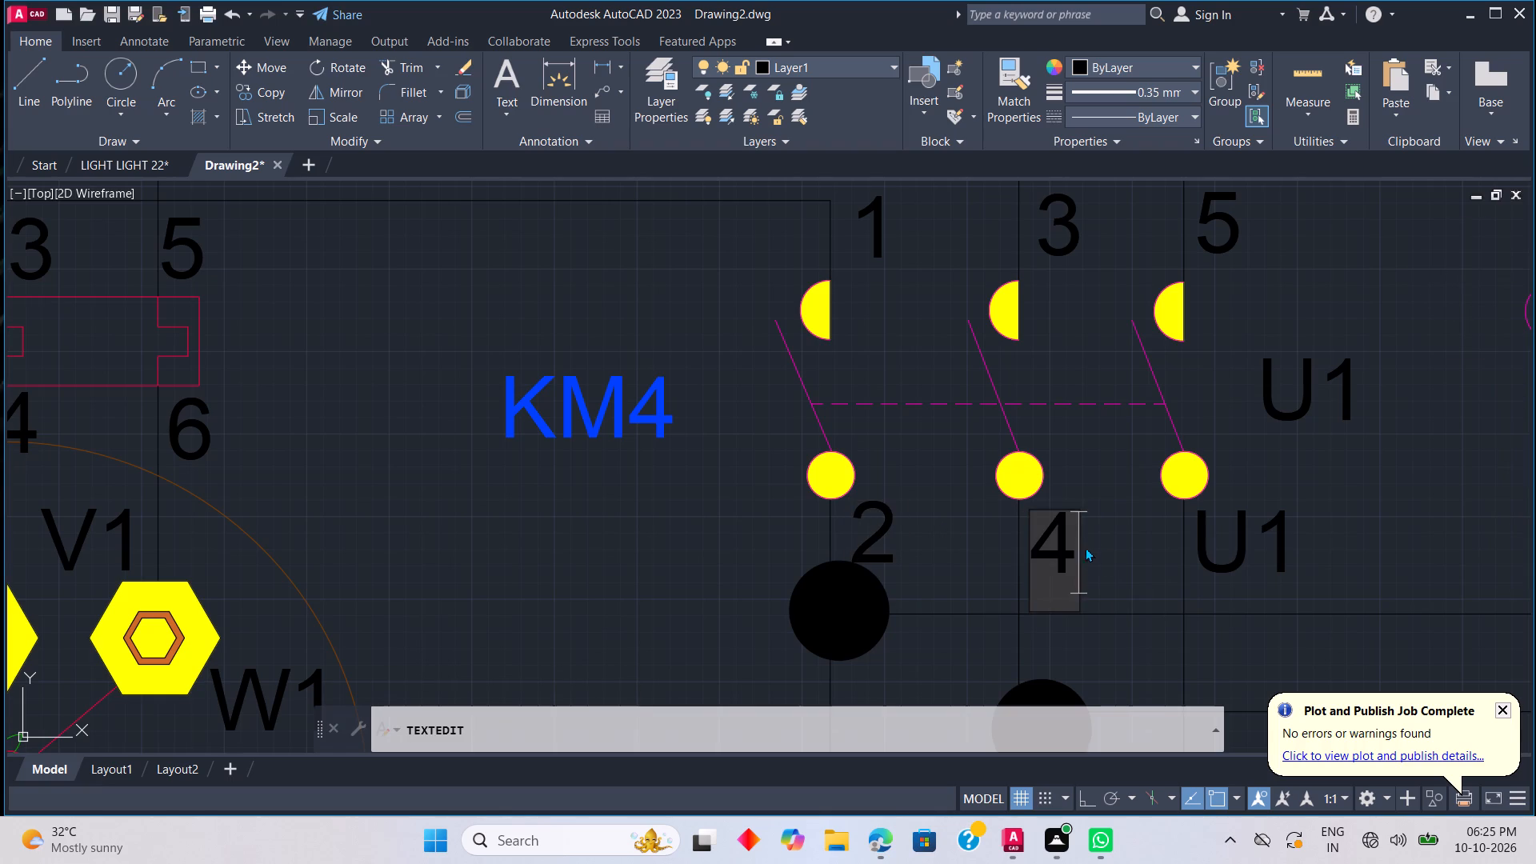
left_click(1225, 579)
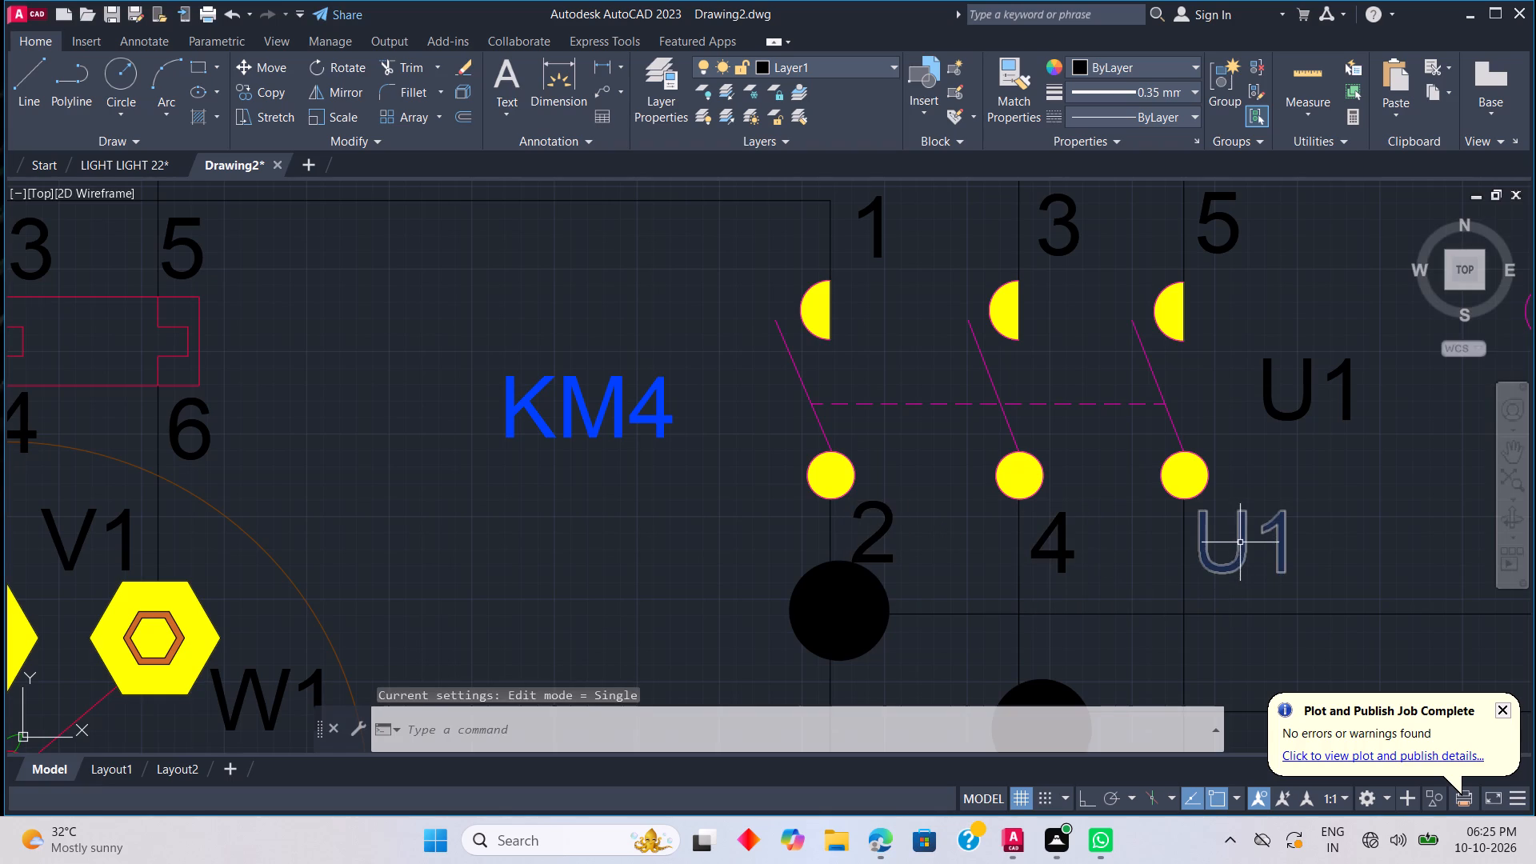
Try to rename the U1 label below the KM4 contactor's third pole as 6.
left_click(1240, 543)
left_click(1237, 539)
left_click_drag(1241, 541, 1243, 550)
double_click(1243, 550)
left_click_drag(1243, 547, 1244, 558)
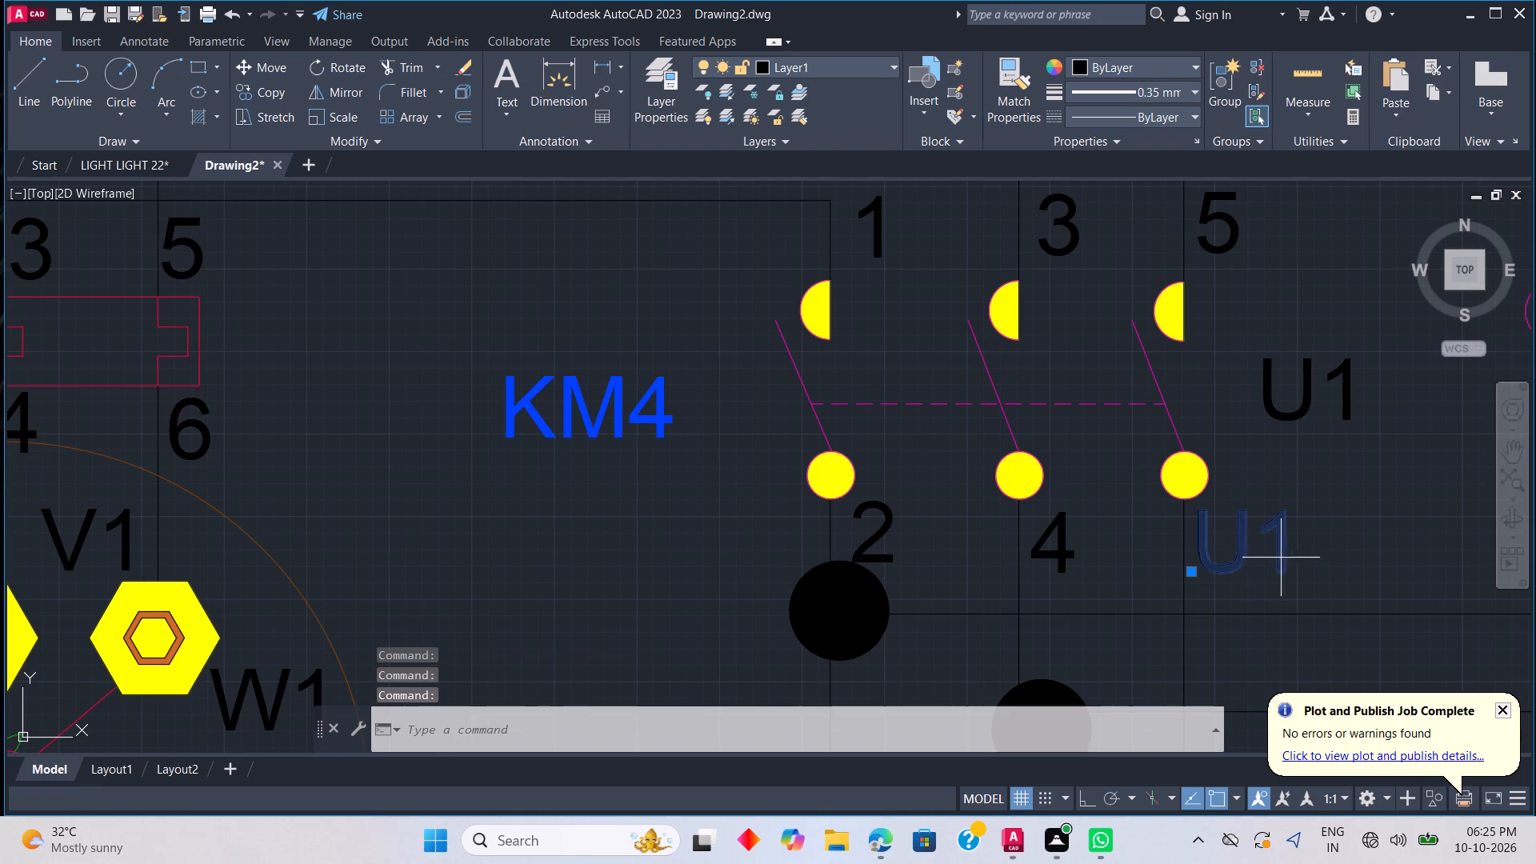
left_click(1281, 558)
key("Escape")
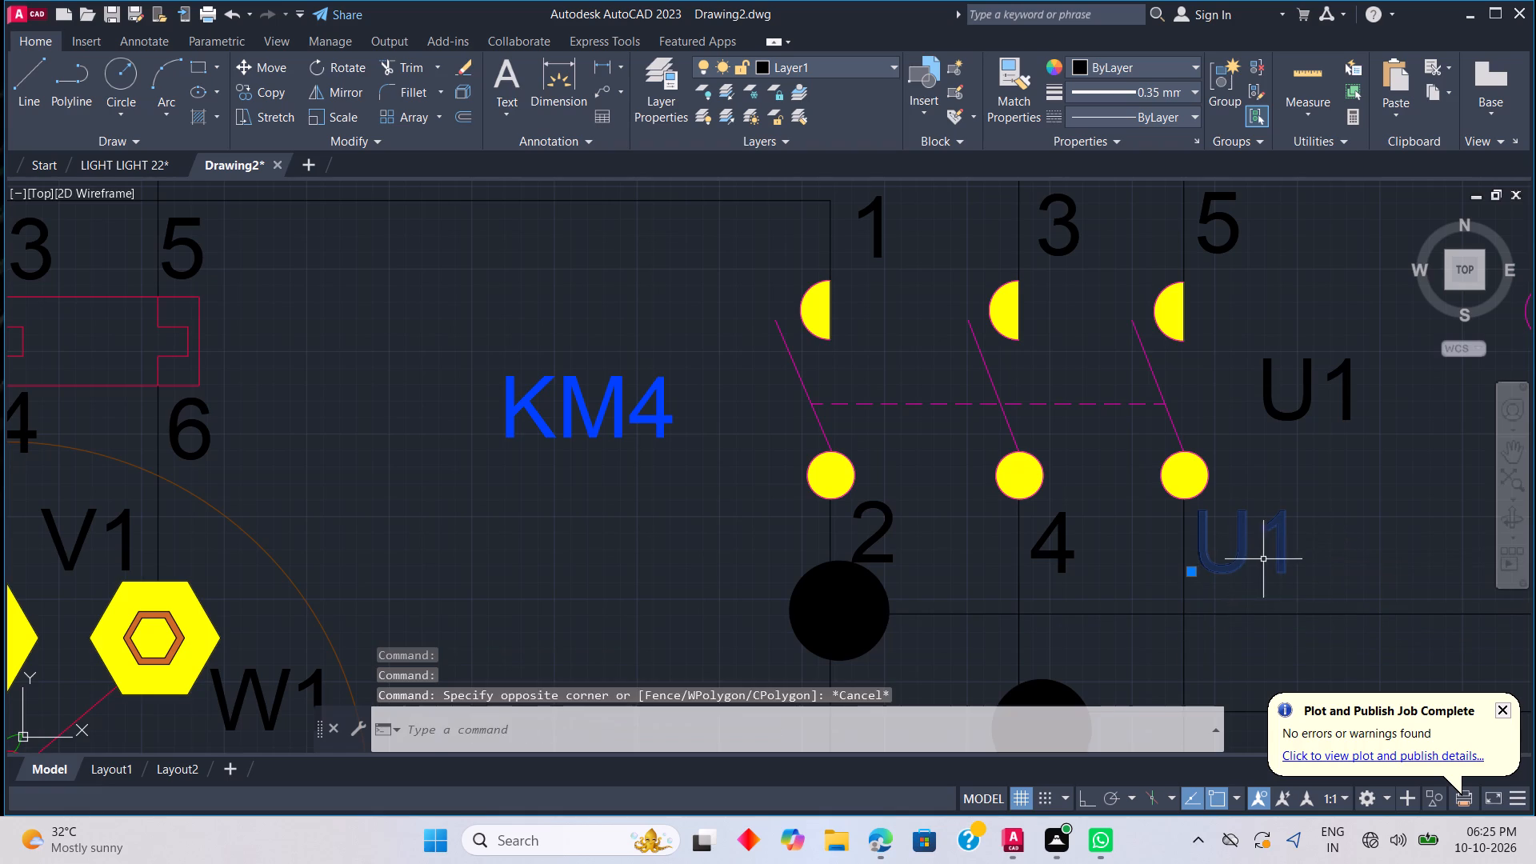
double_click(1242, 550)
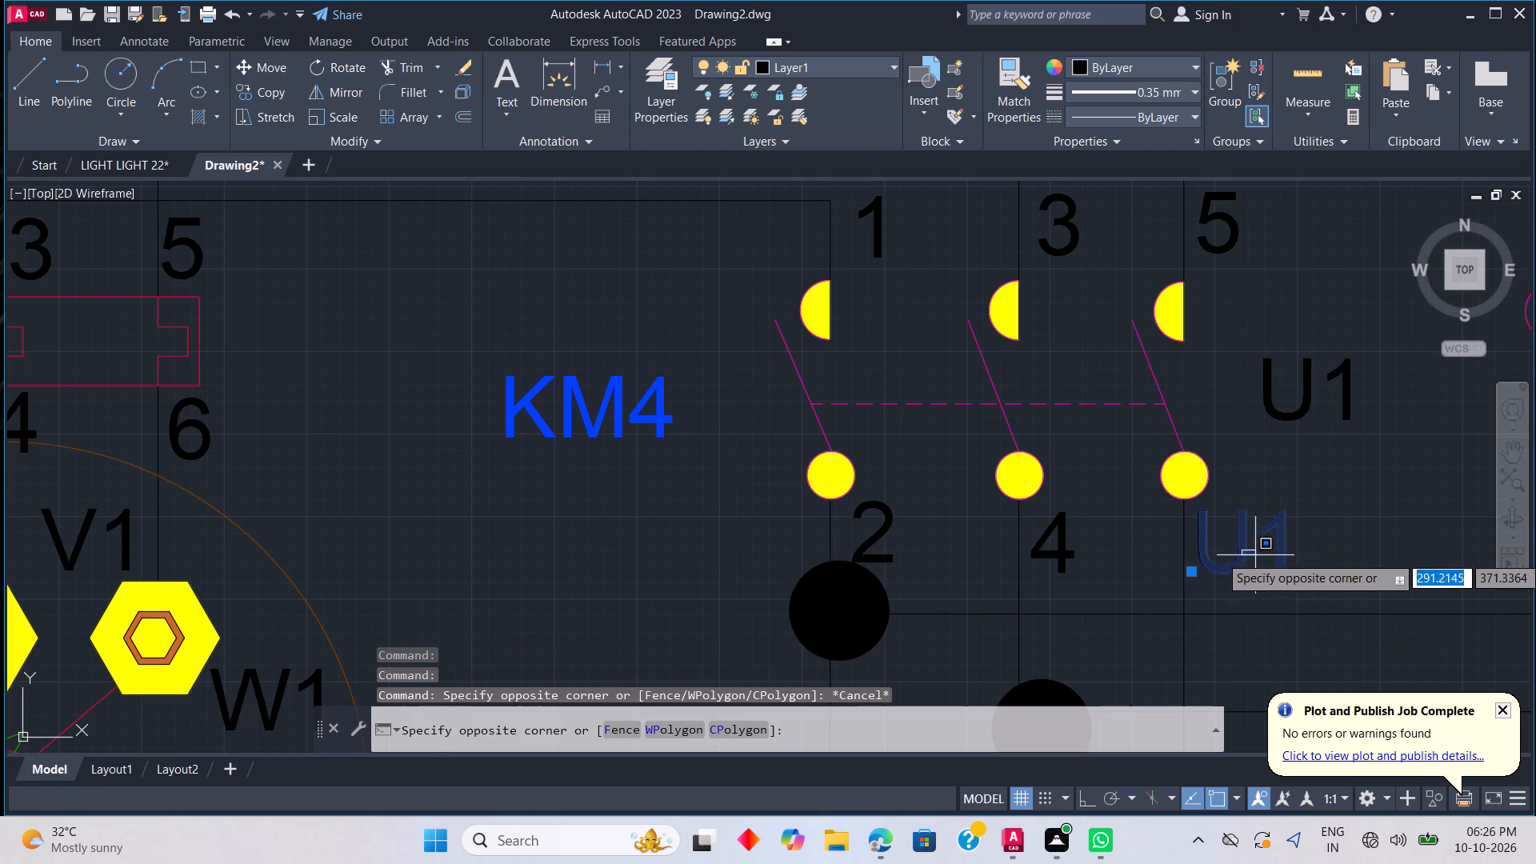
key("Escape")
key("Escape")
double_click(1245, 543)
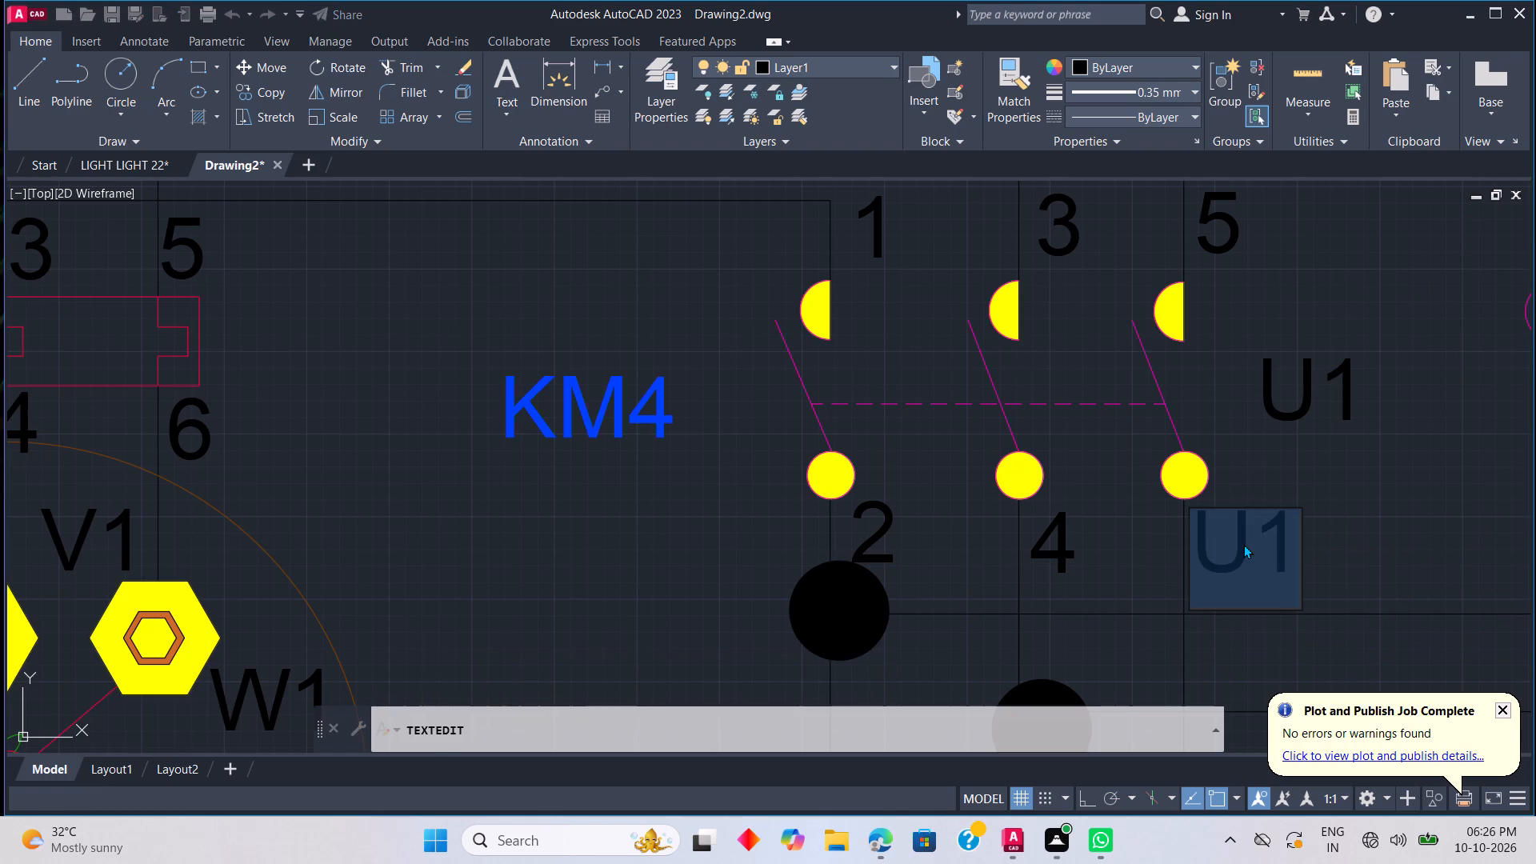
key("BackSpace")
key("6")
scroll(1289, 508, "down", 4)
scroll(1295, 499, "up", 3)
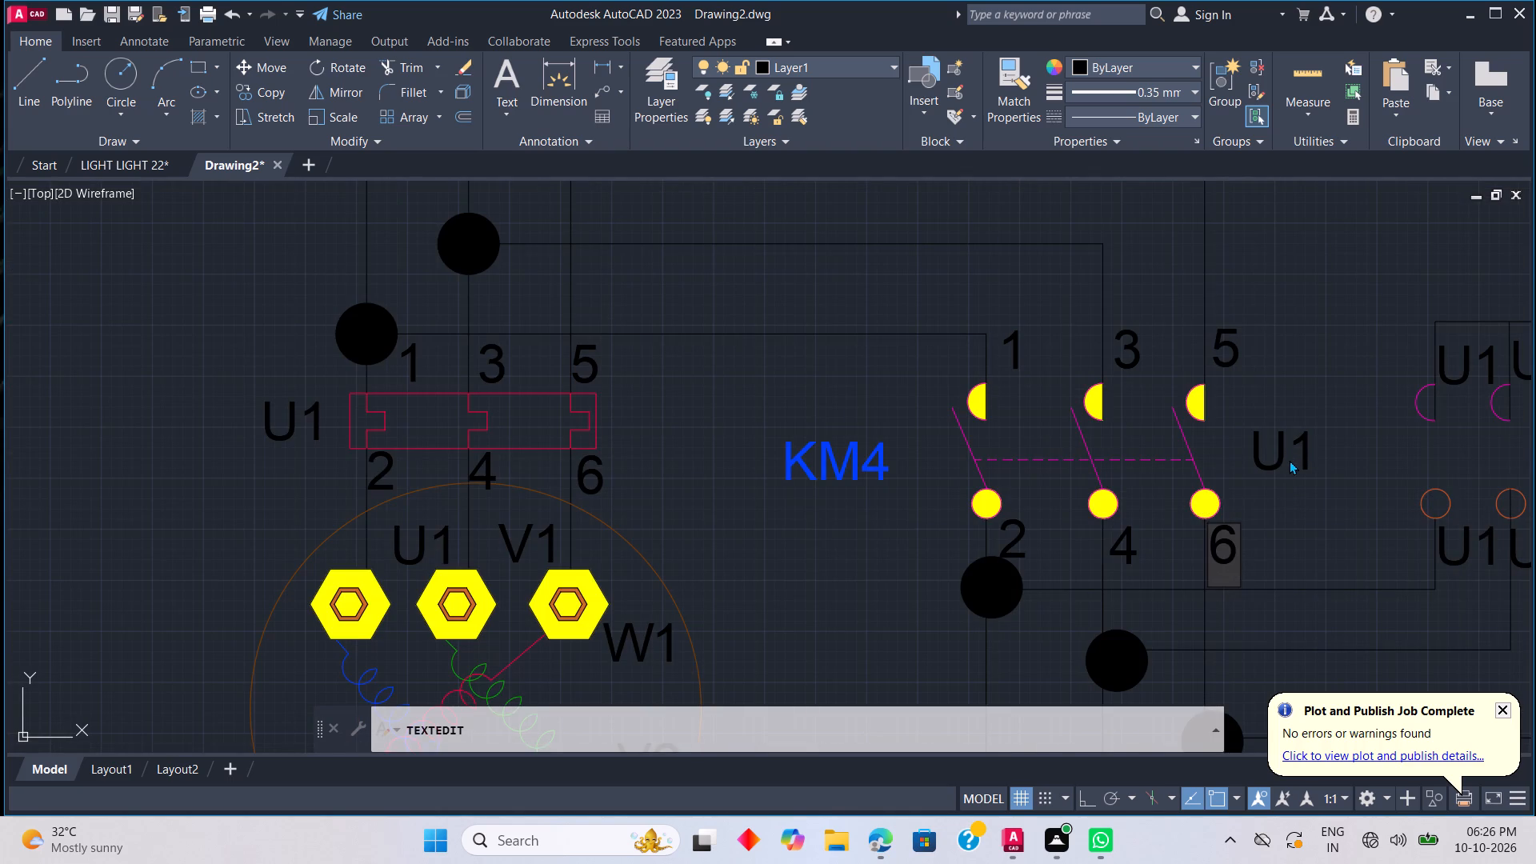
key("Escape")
Rename the U1 label between the KM4 contactor and the adjacent unfinished contactor as KM3.
double_click(1308, 444)
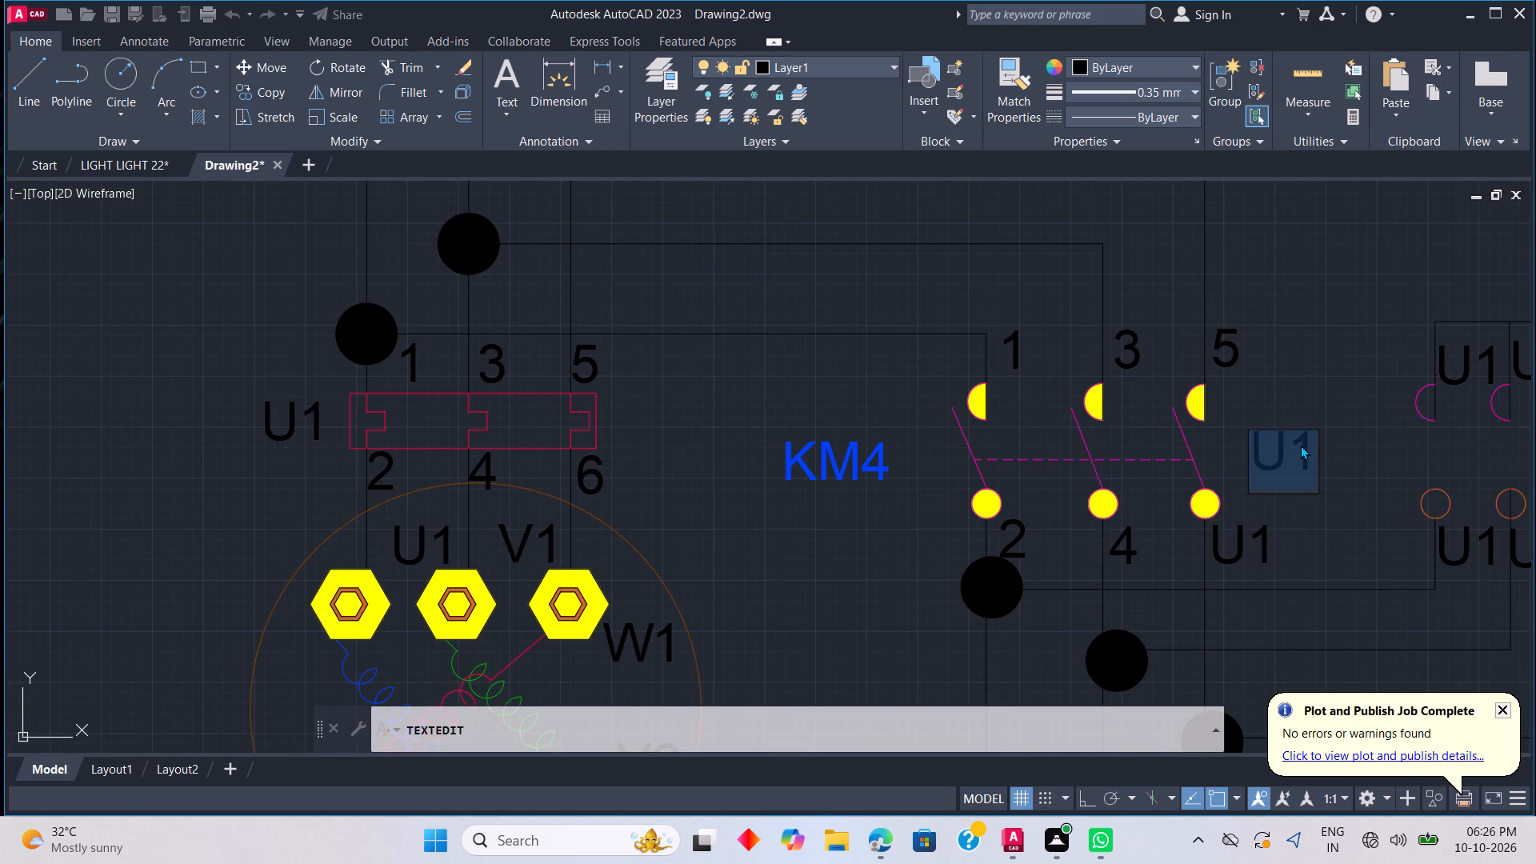
key("BackSpace")
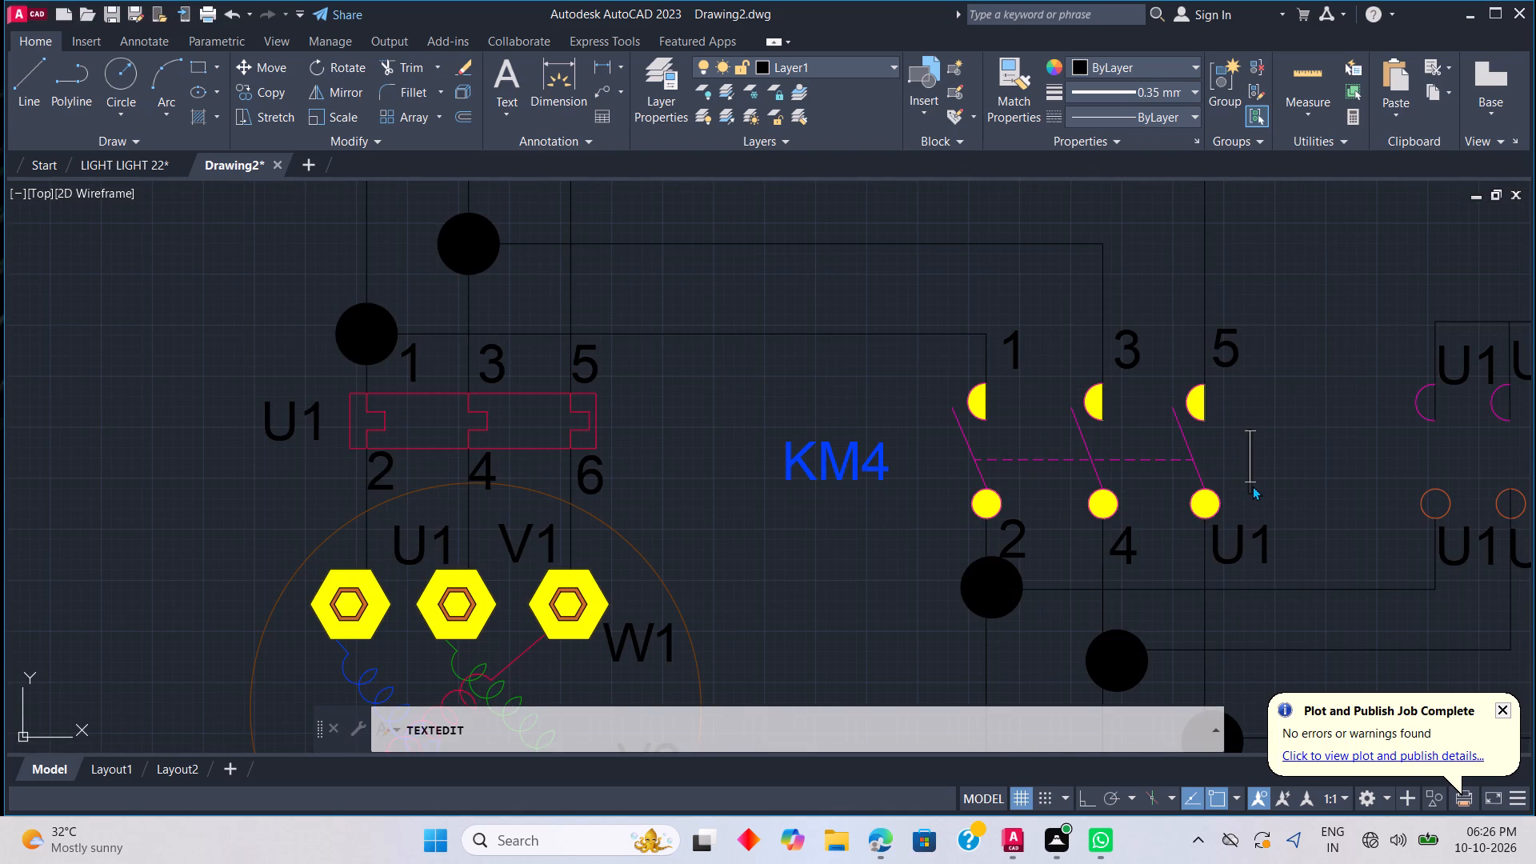
key("k")
type("M3")
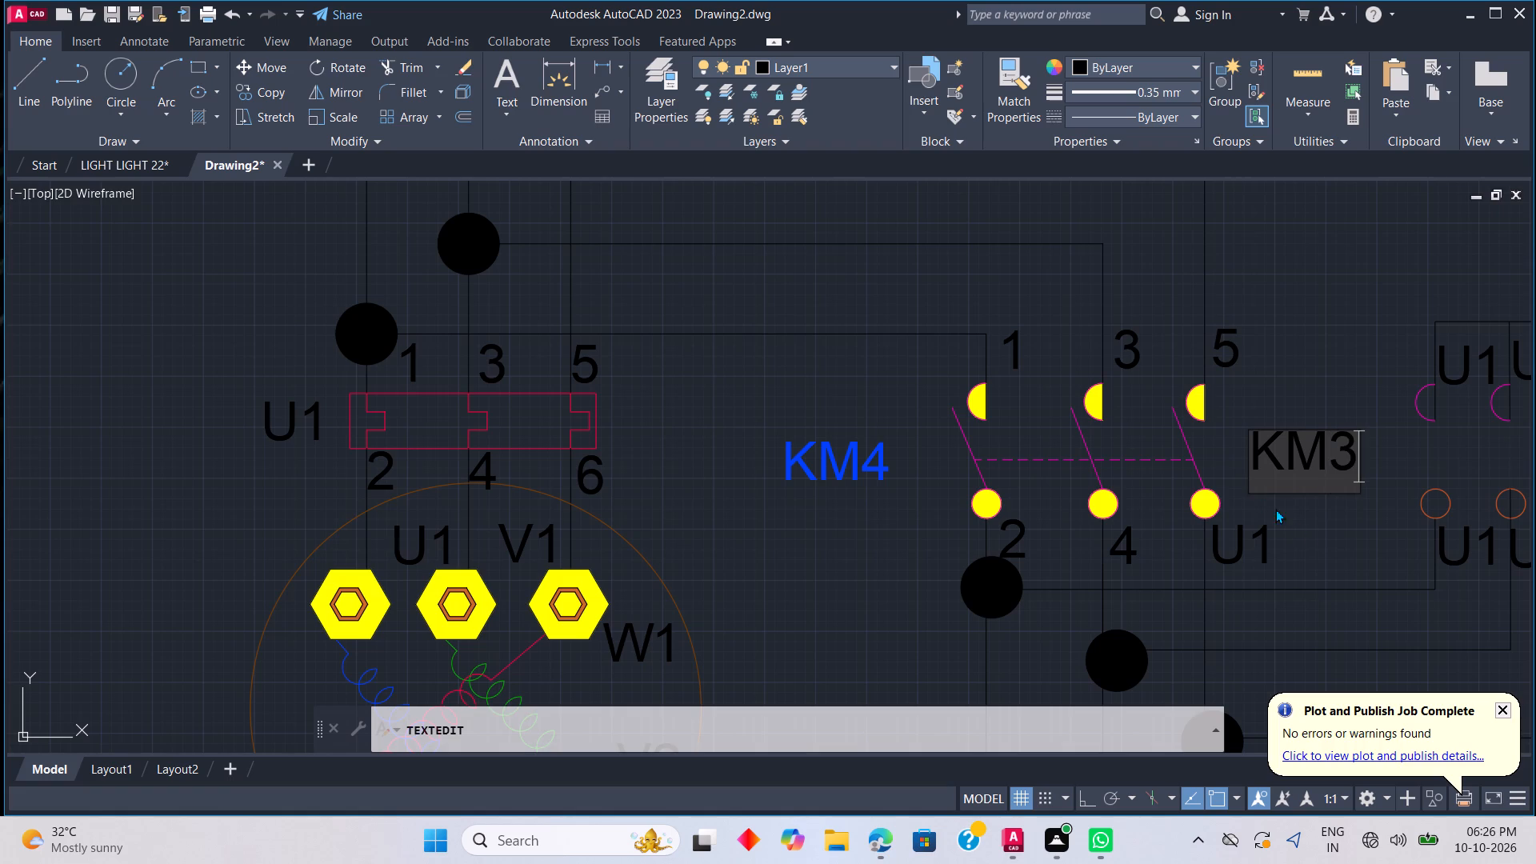
left_click(1321, 518)
Change the KM3 label's colour to orange-red colour 20.
left_click(1339, 460)
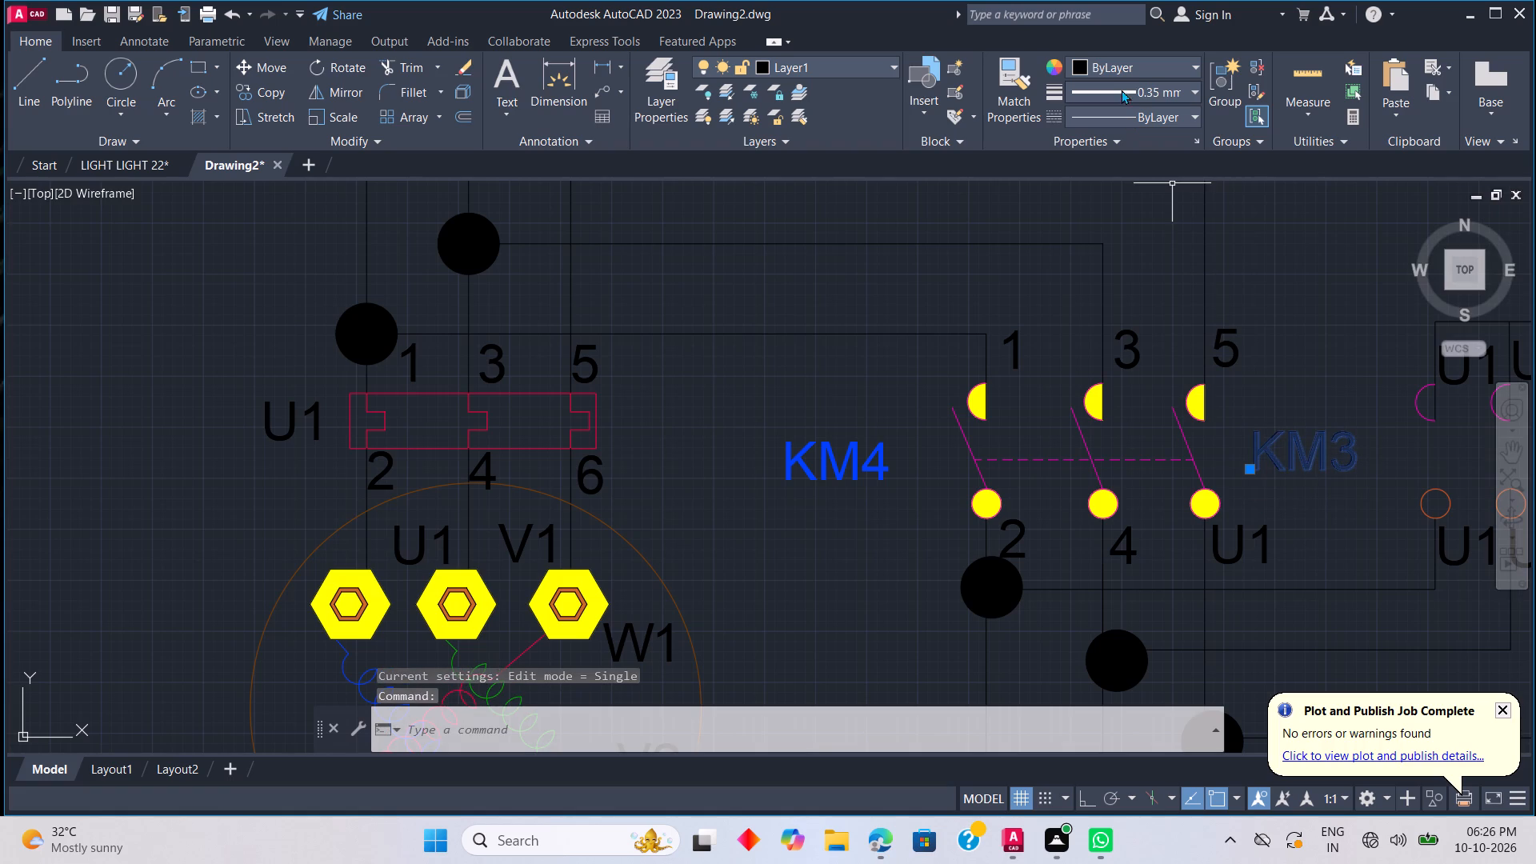
left_click(1098, 71)
left_click(1078, 298)
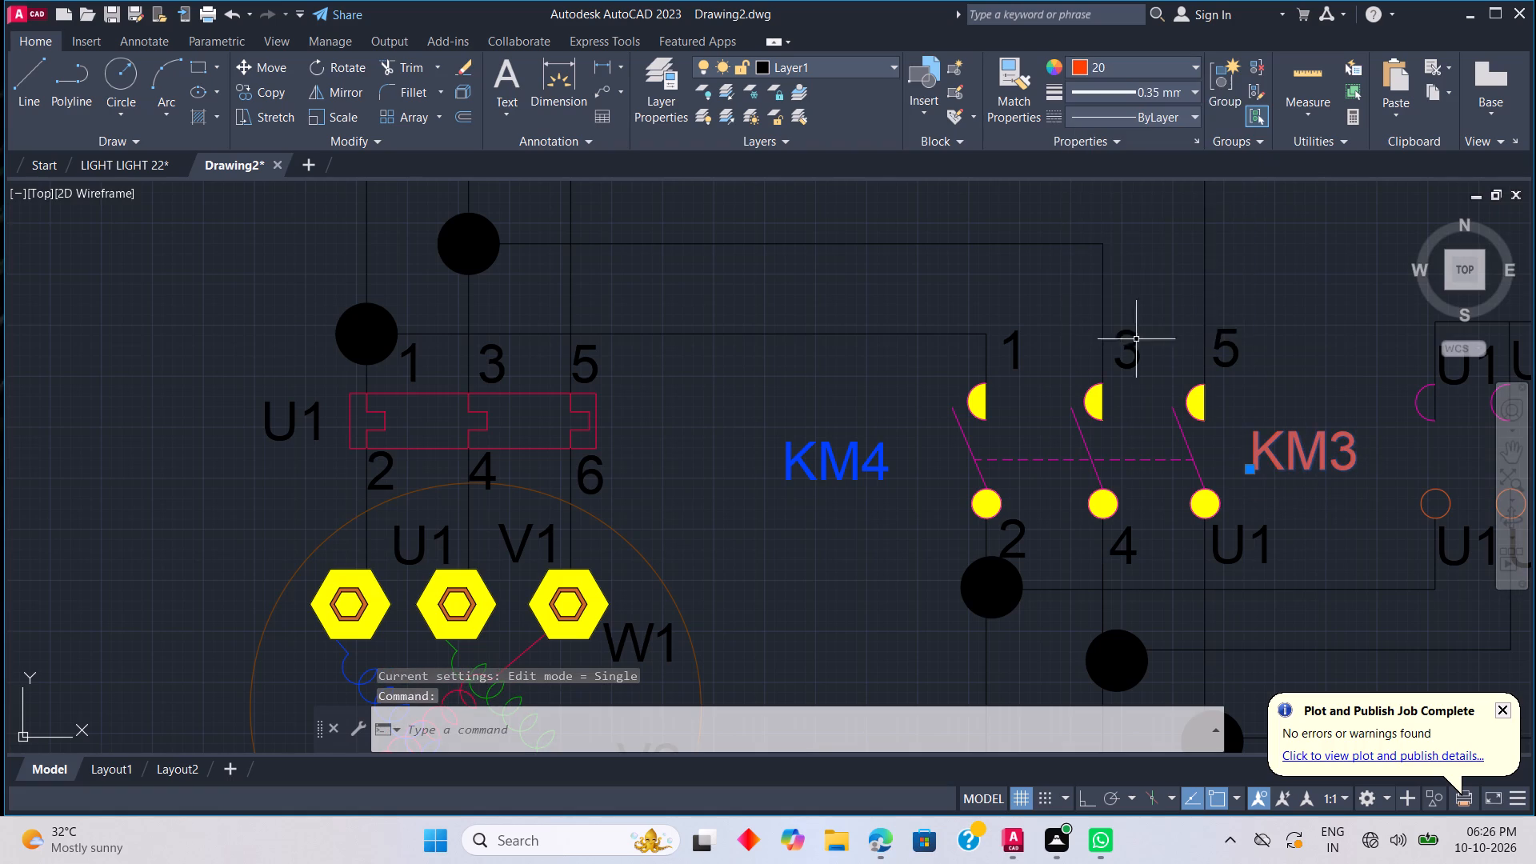
left_click(1303, 328)
key("Escape")
key("Escape")
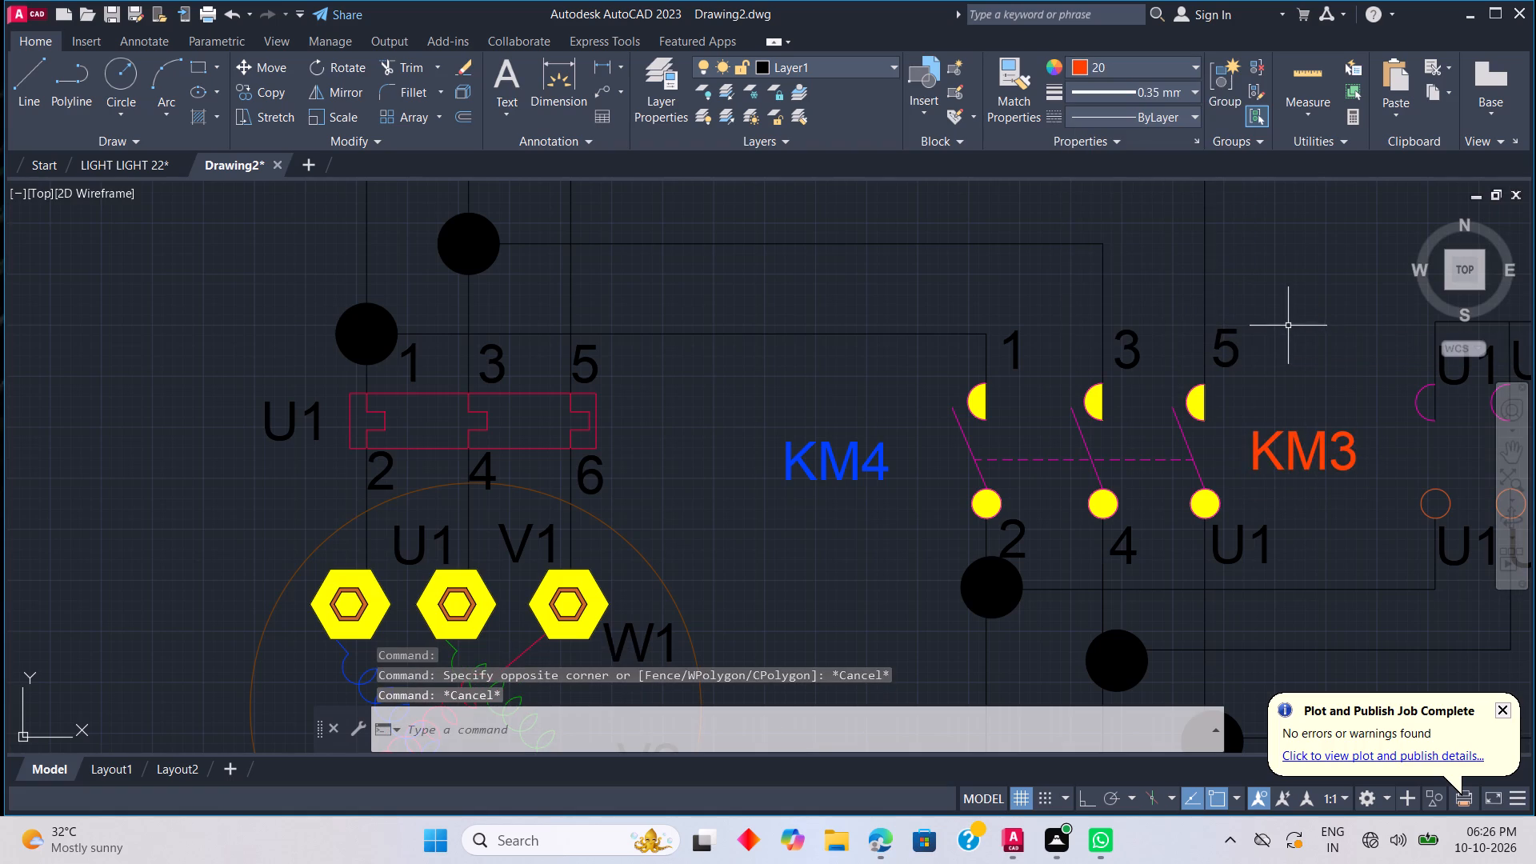
Make Layer7 the current layer for drawing the KM3 contactor's blades.
scroll(1310, 362, "down", 3)
scroll(1332, 378, "up", 4)
scroll(1286, 423, "down", 1)
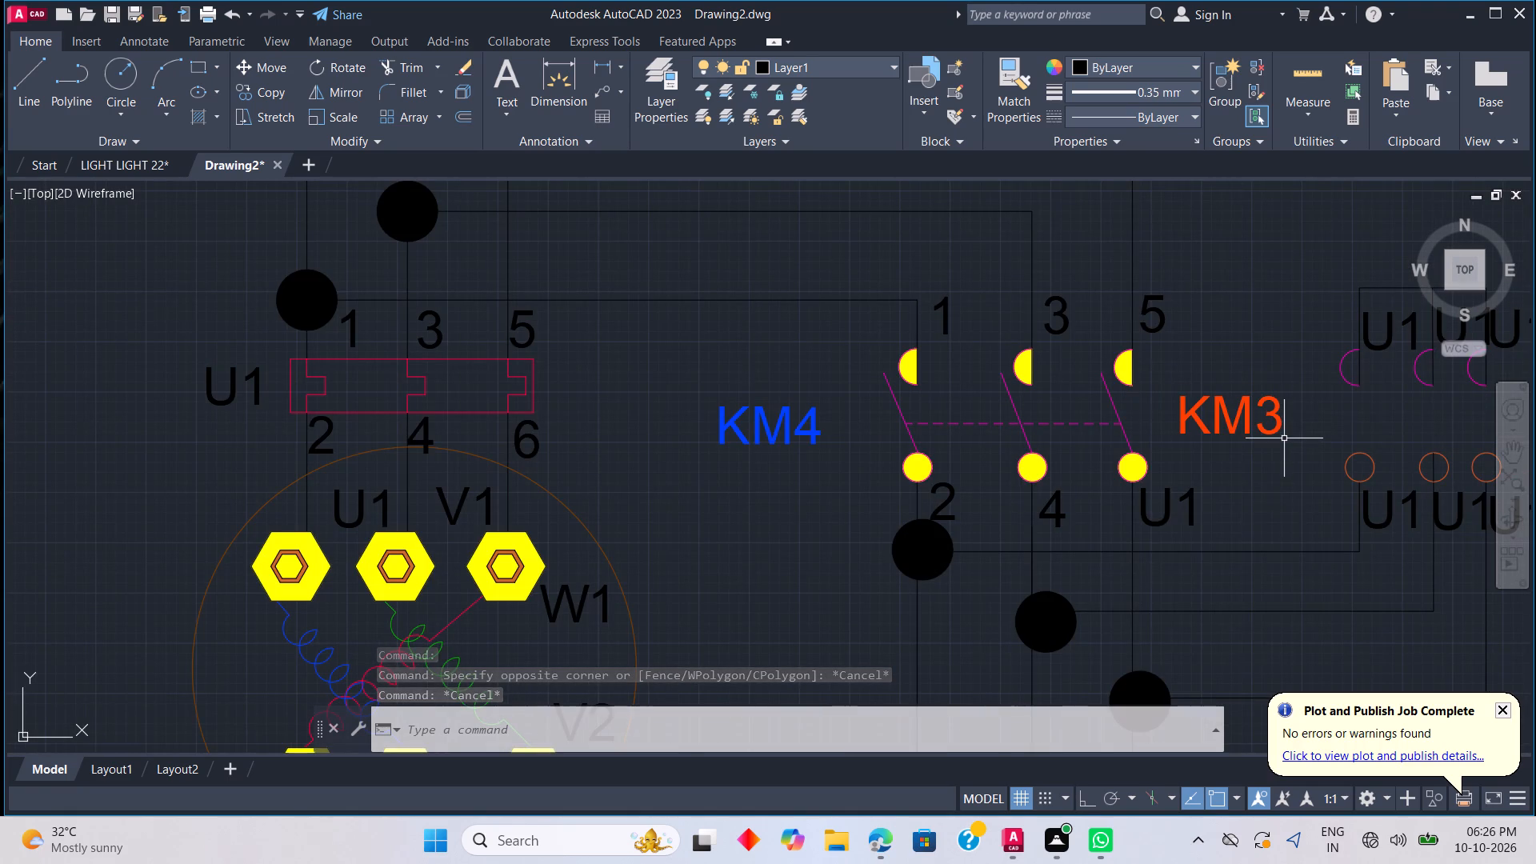
scroll(1284, 438, "down", 1)
scroll(1310, 450, "up", 1)
left_click(878, 67)
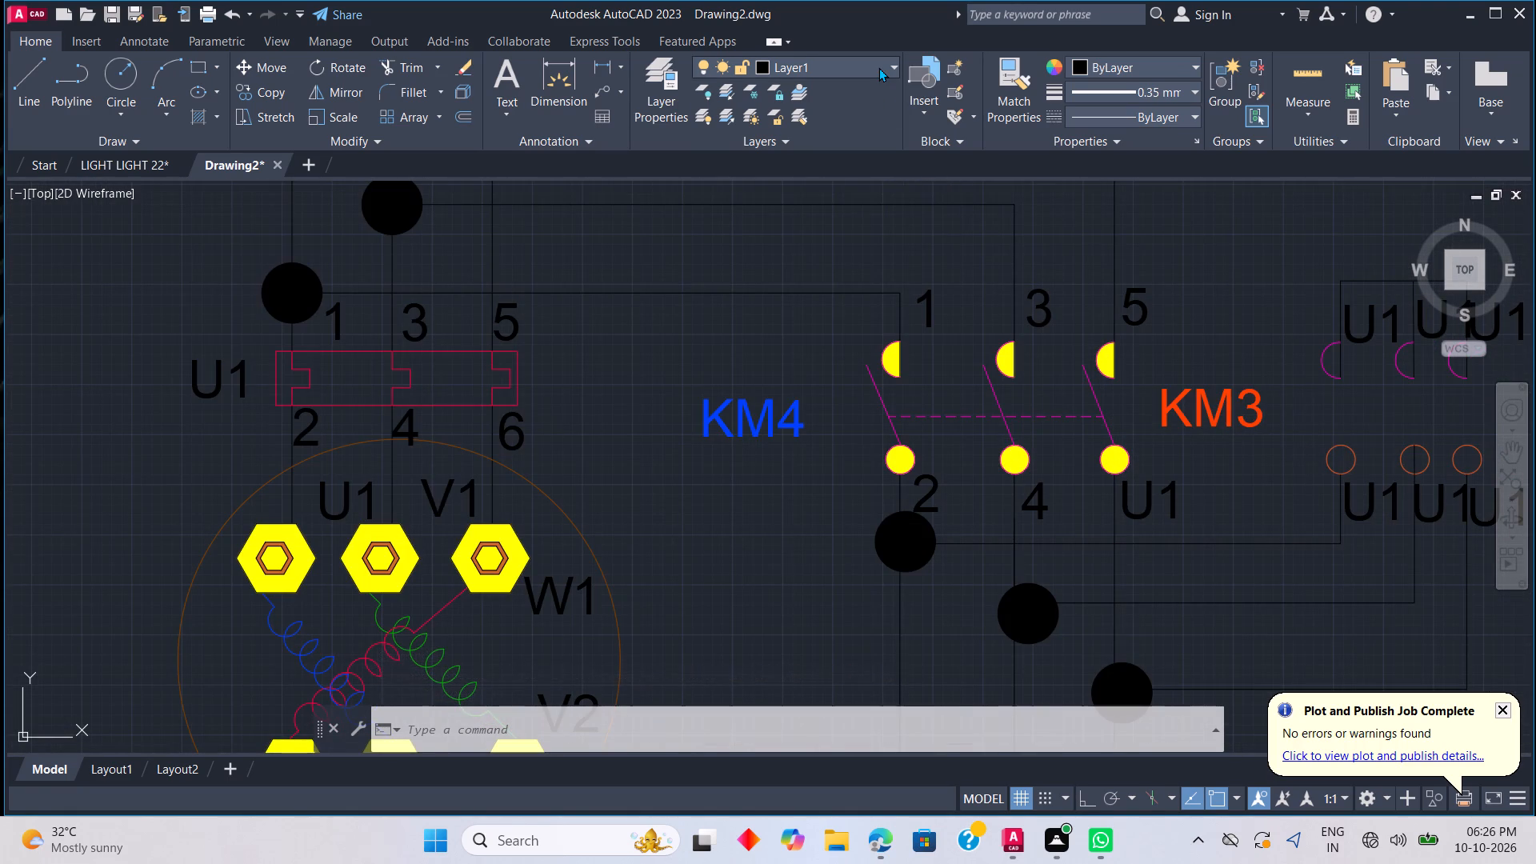
left_click(826, 264)
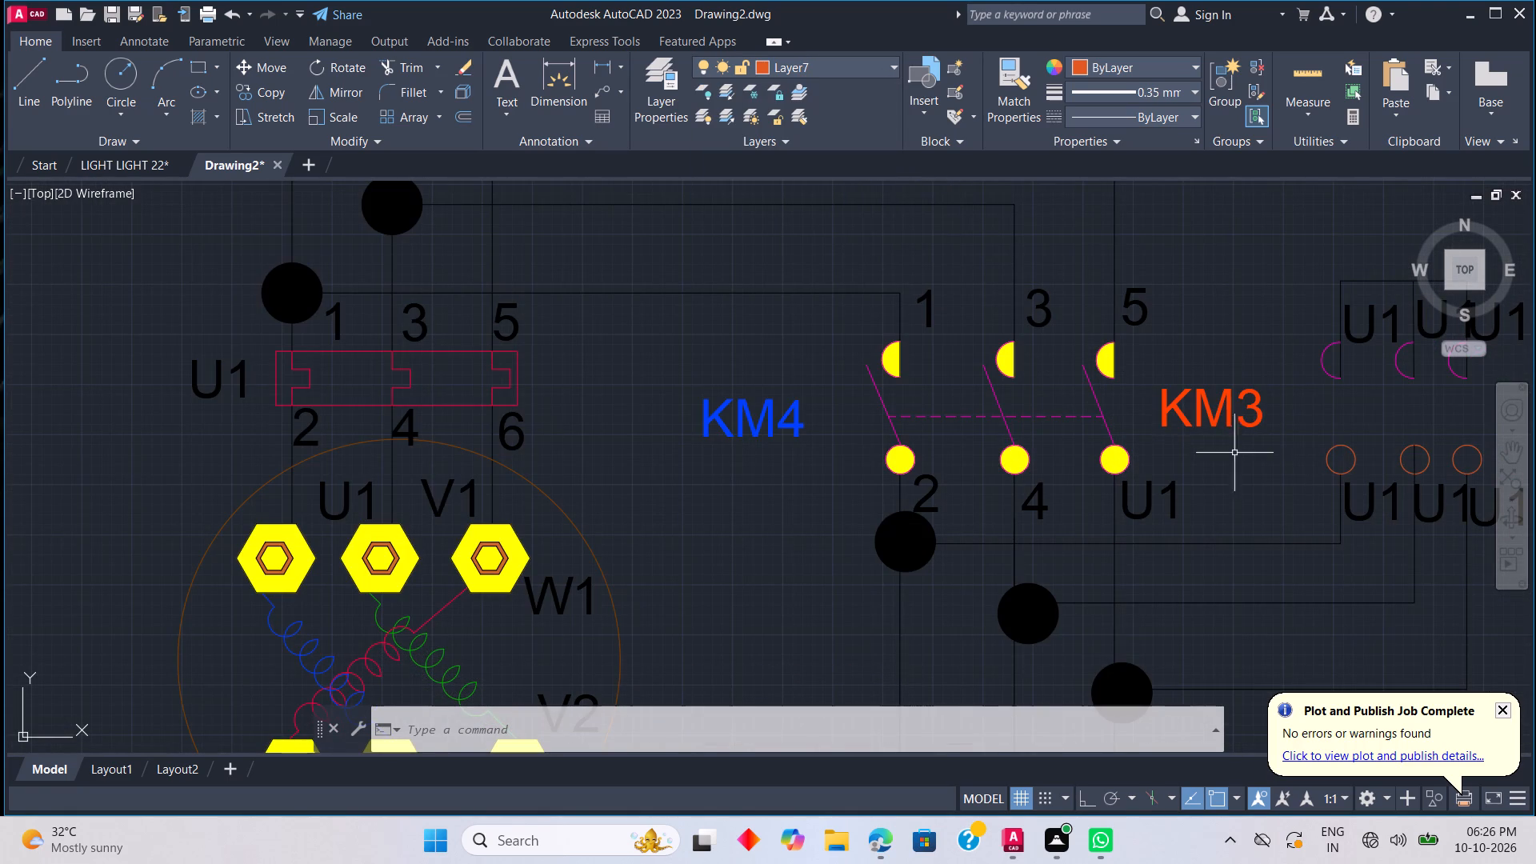
Draw a slanted blade on the KM3 contactor's first pole and a horizontal guide line about 10.9 units long from its upper end.
type("L")
key("space")
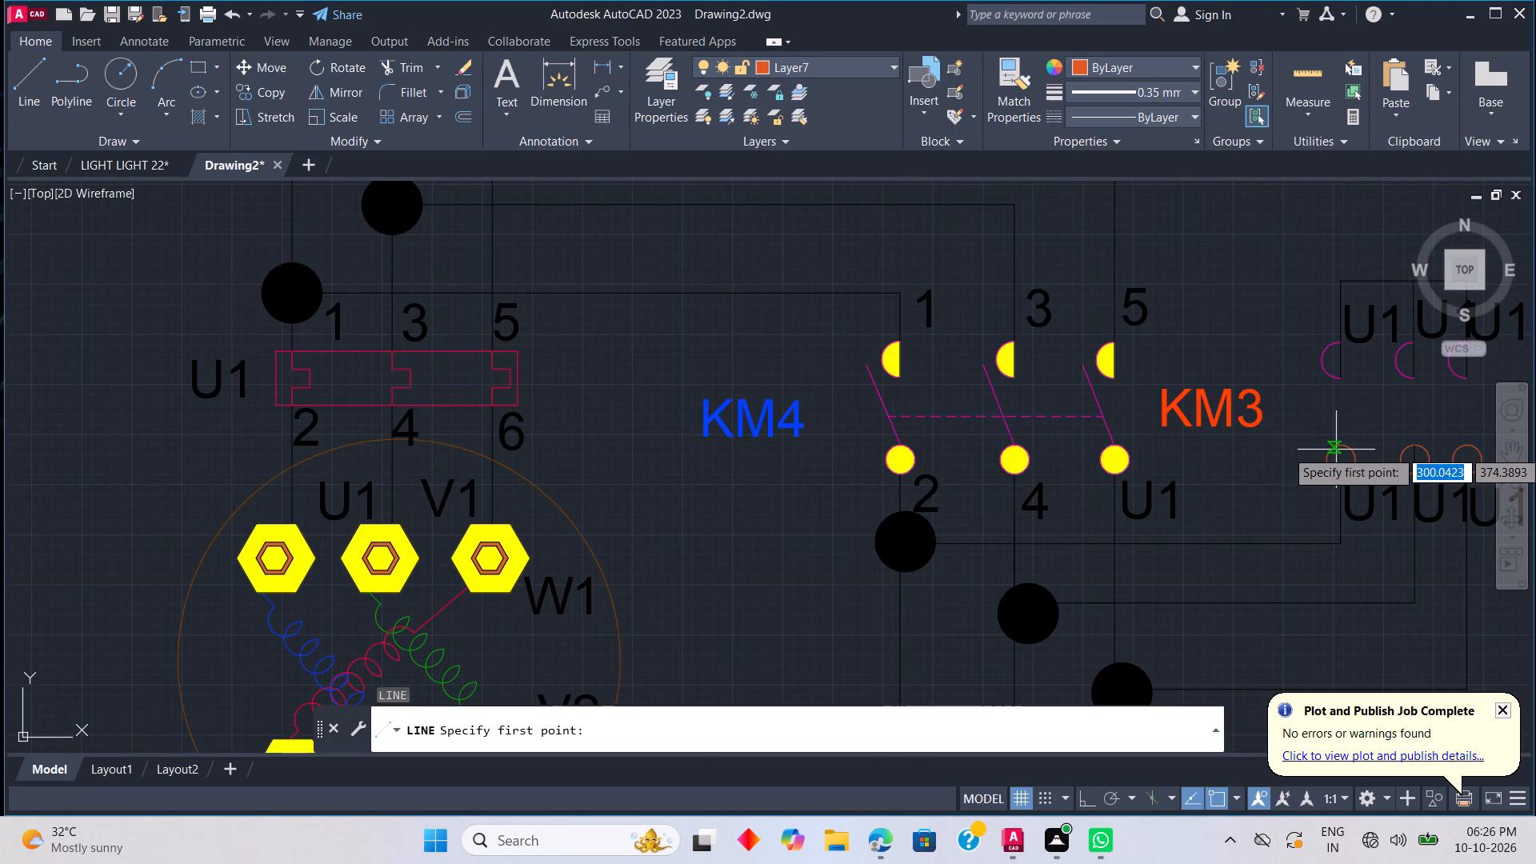
left_click(1340, 446)
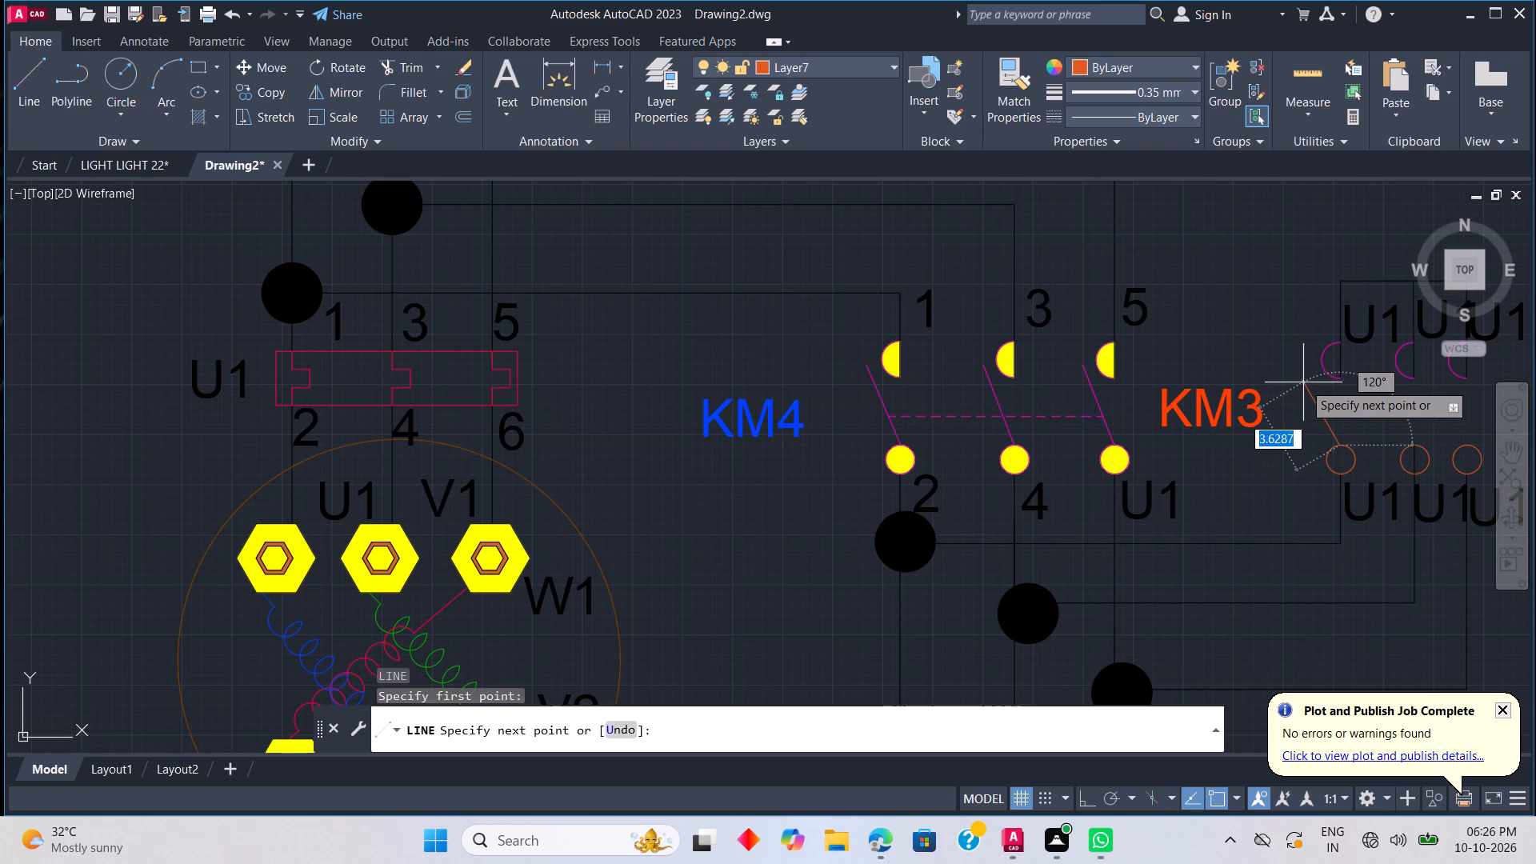
left_click(1303, 382)
middle_click_drag(1410, 371, 1145, 372)
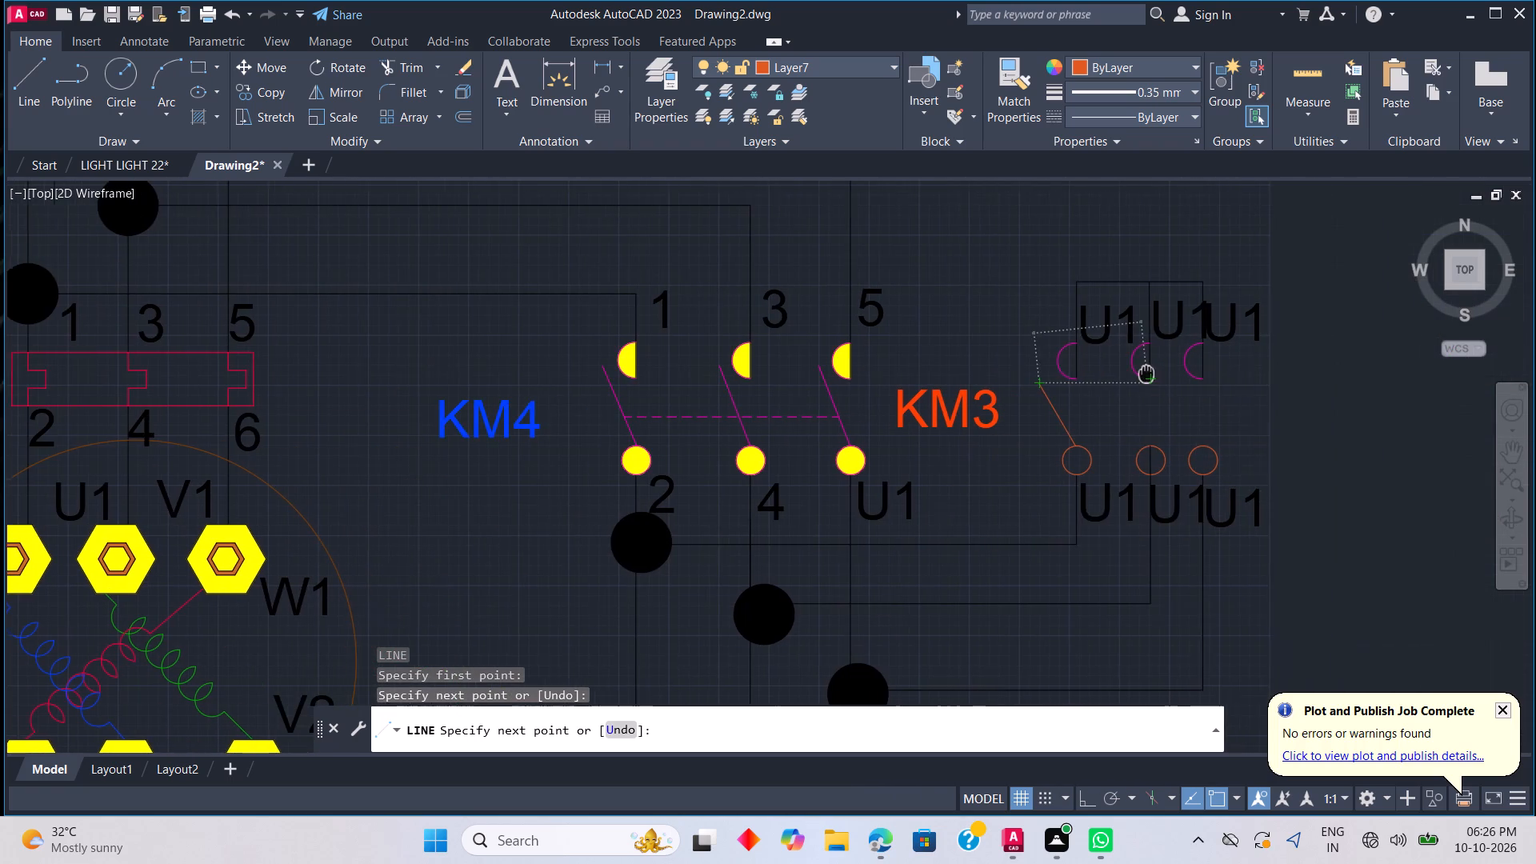
middle_click_drag(1145, 372, 1142, 372)
left_click(1246, 378)
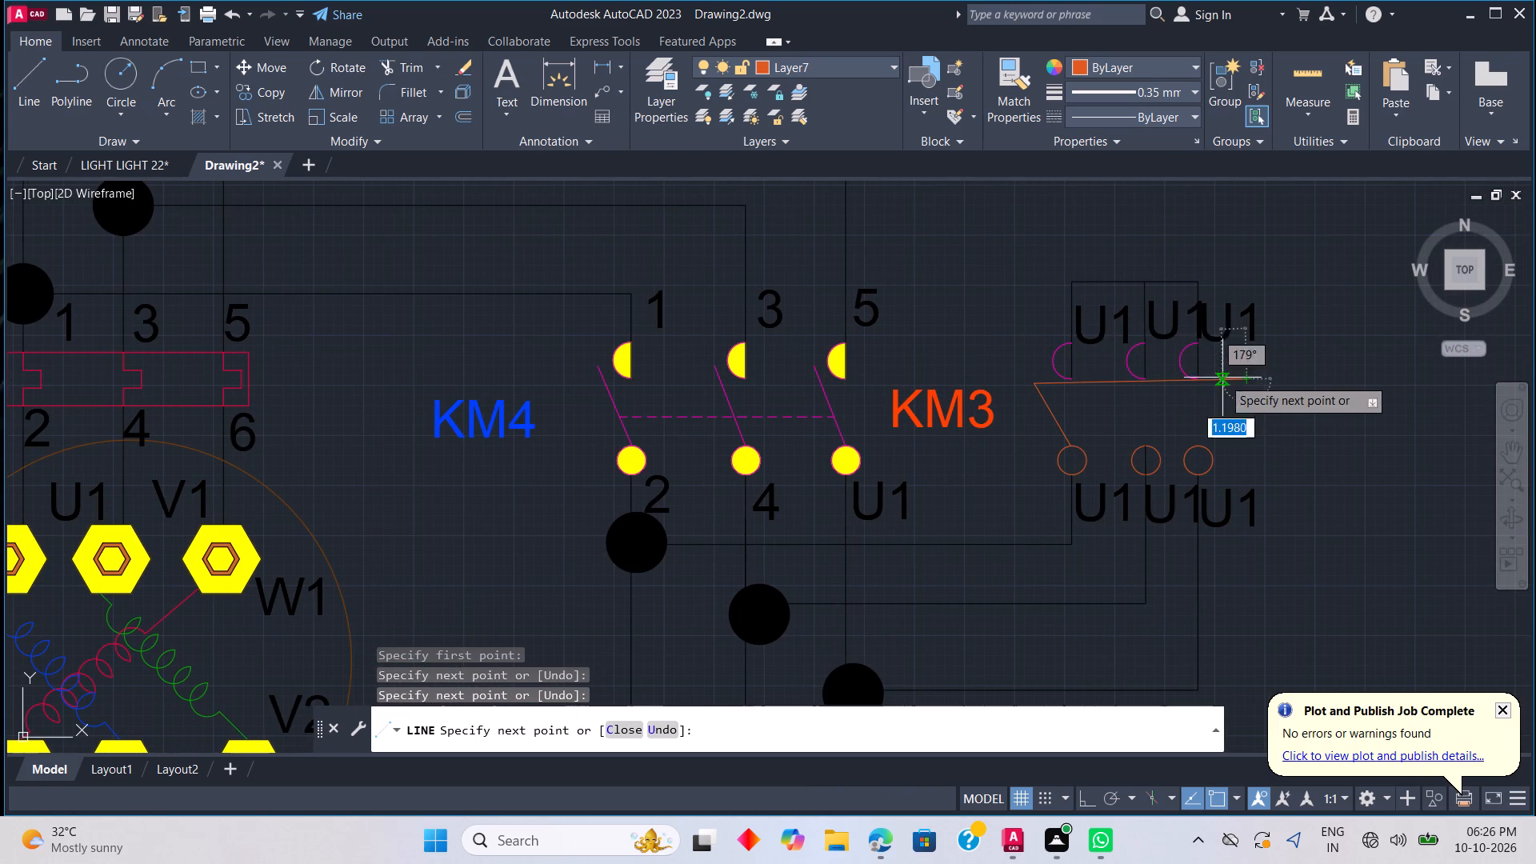
key("ctrl+z")
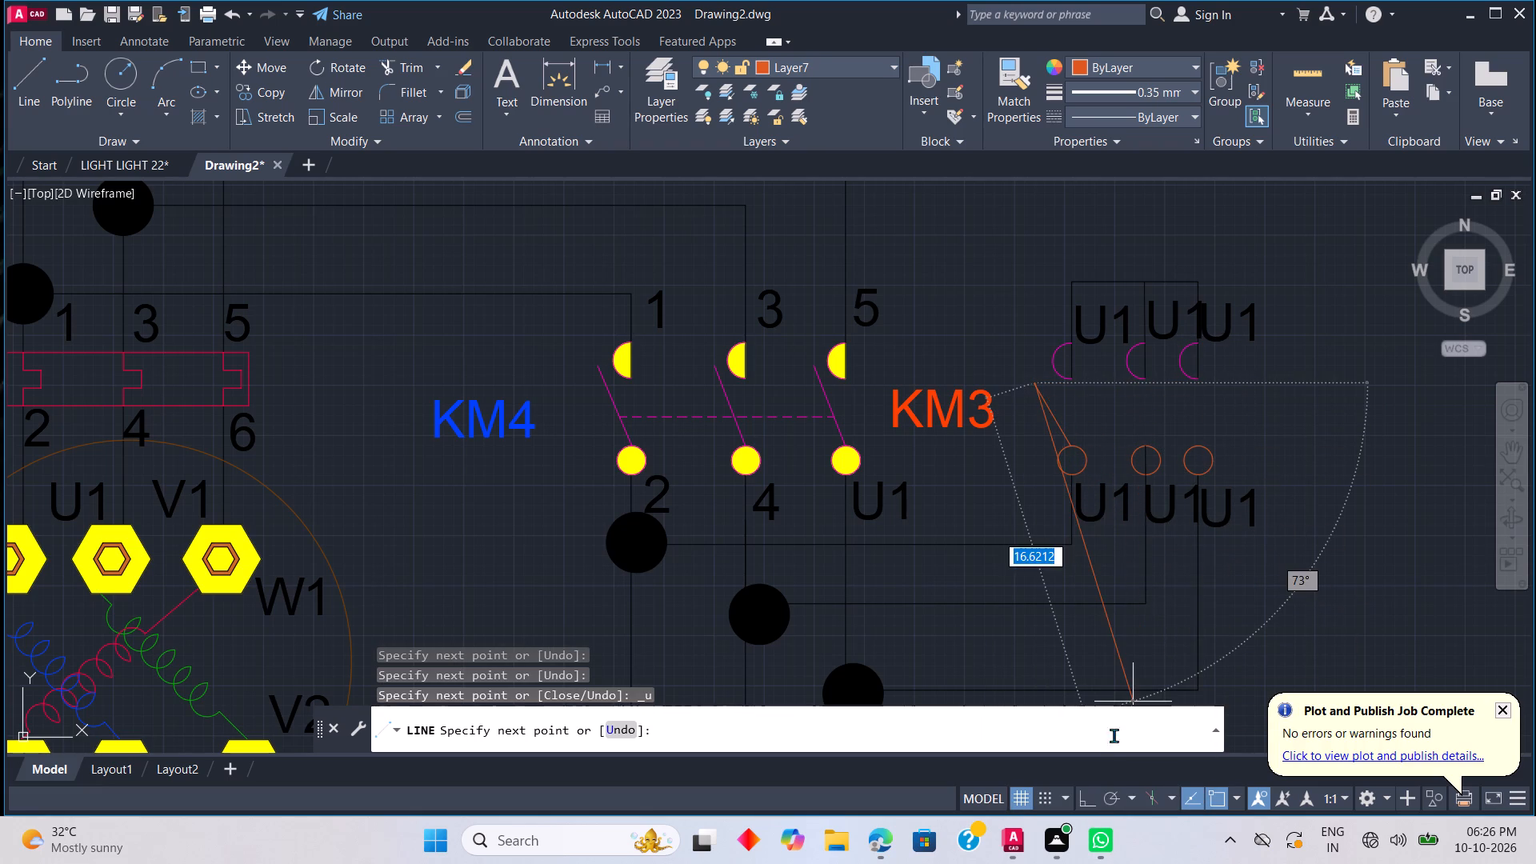
left_click(1088, 794)
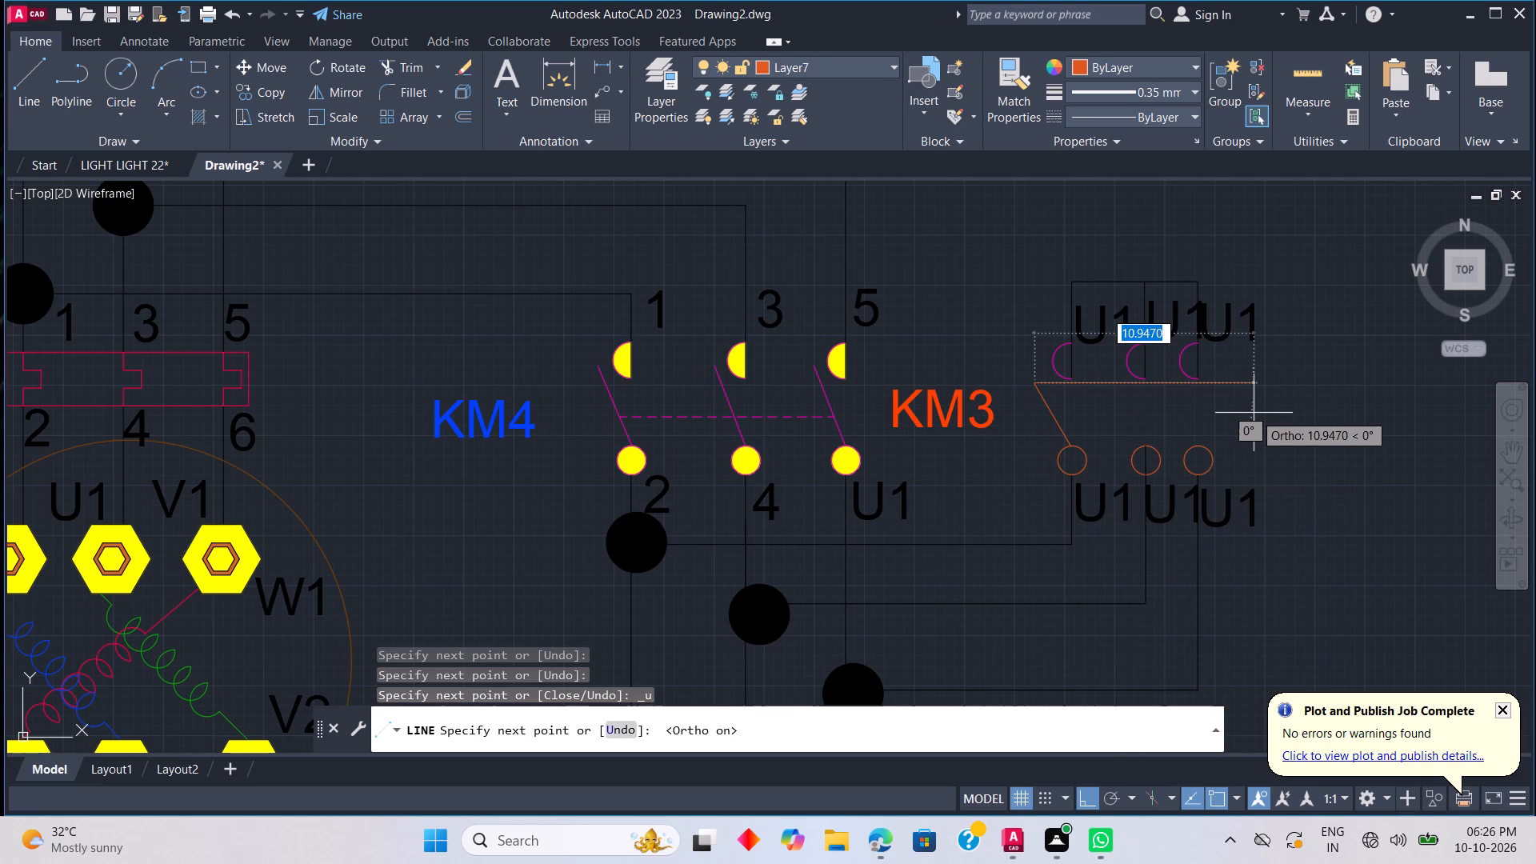
left_click(1254, 413)
key("Escape")
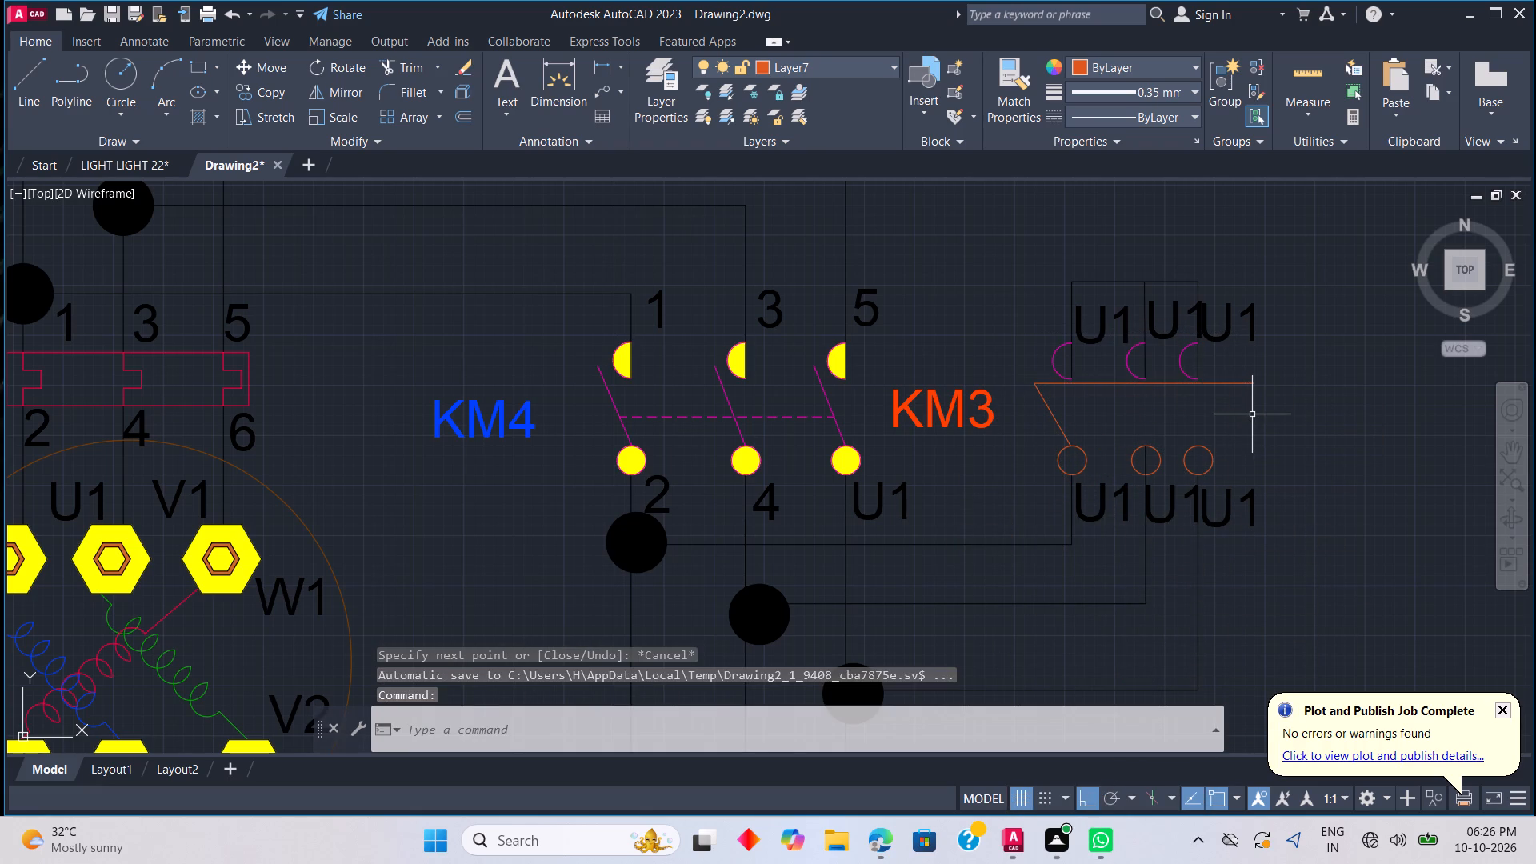
Draw slanted blades on the KM3 contactor's second and third poles, from the tops of the lower circles up to the guide line.
type("L")
key("space")
left_click(1144, 443)
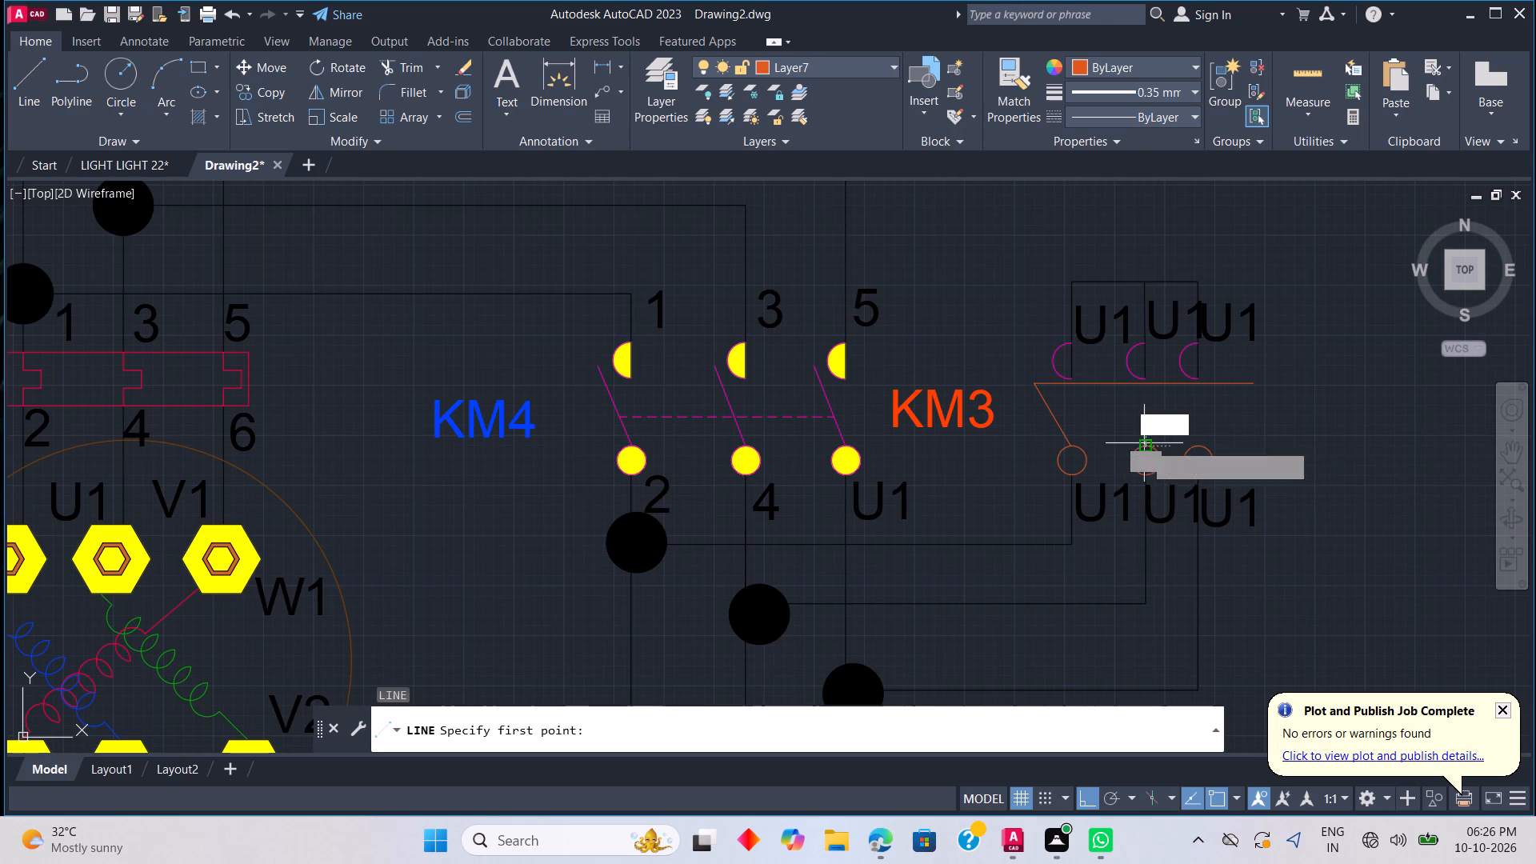
left_click(1086, 804)
left_click(1118, 386)
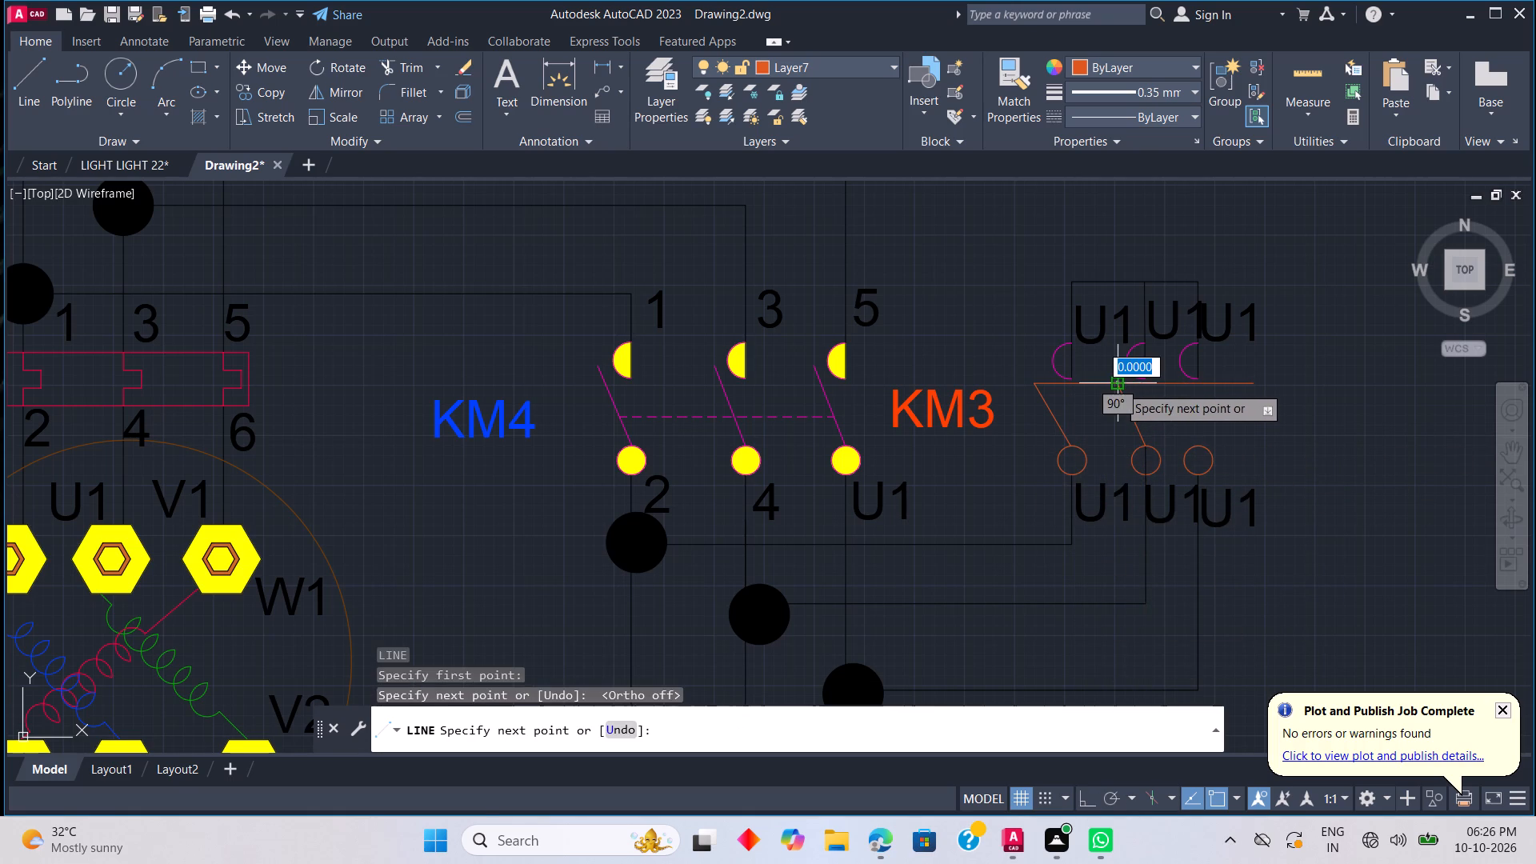
key("Escape")
type("L")
key("space")
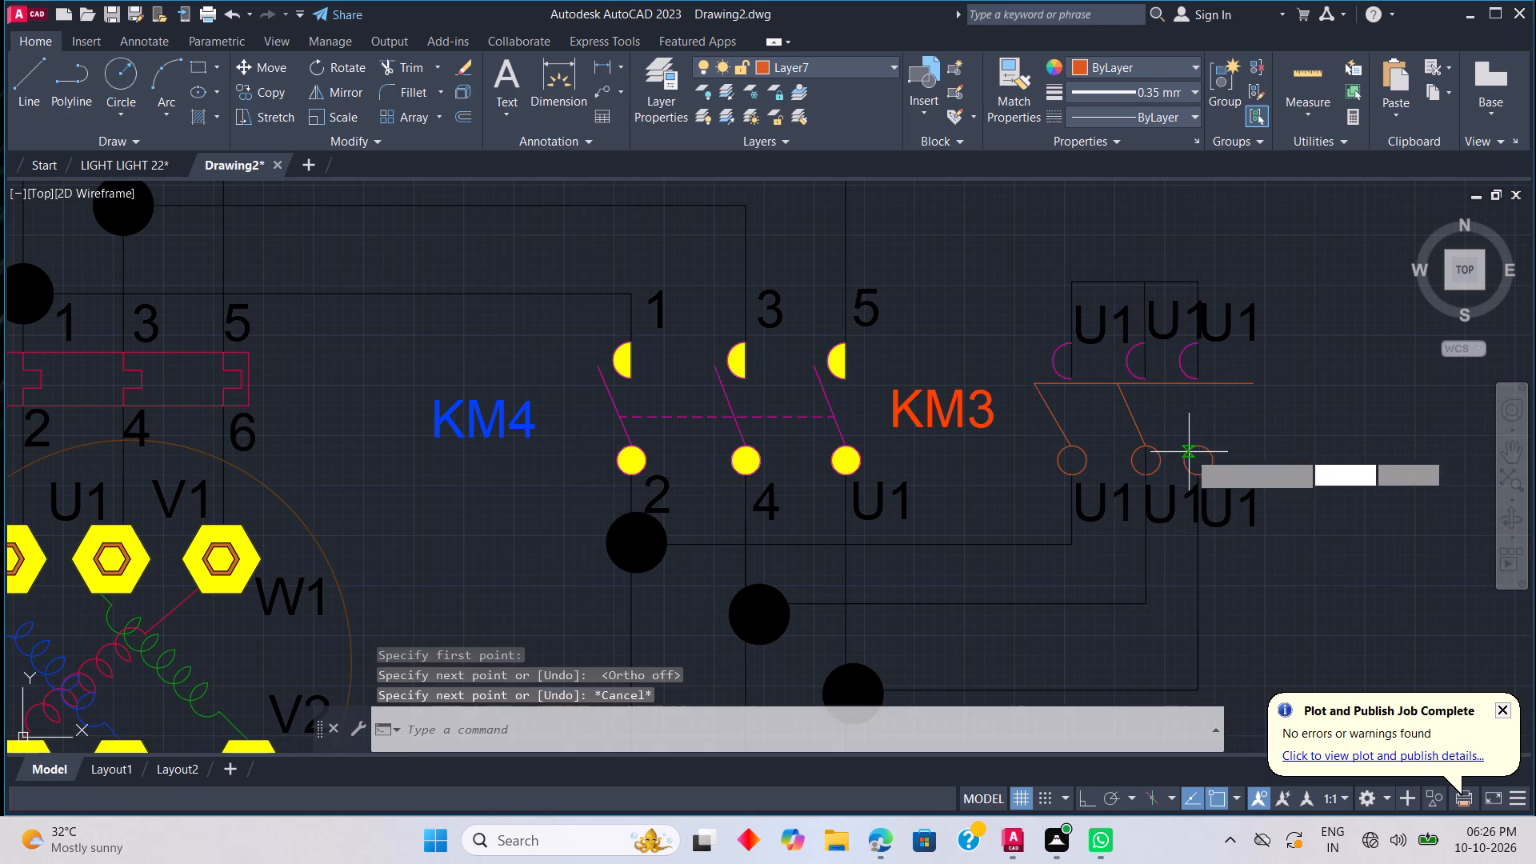
left_click(1198, 446)
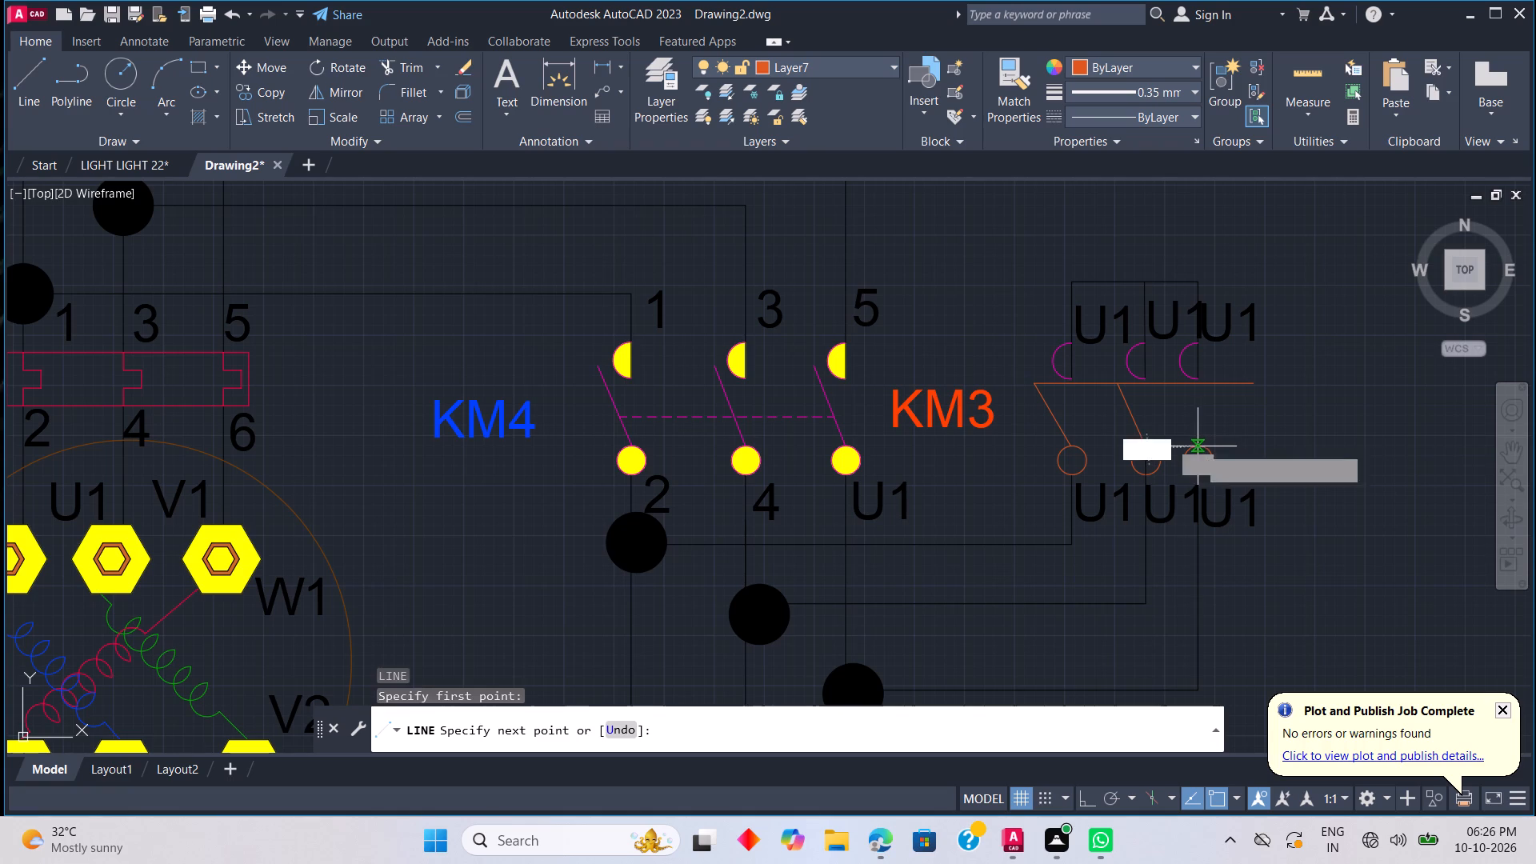
left_click(1173, 384)
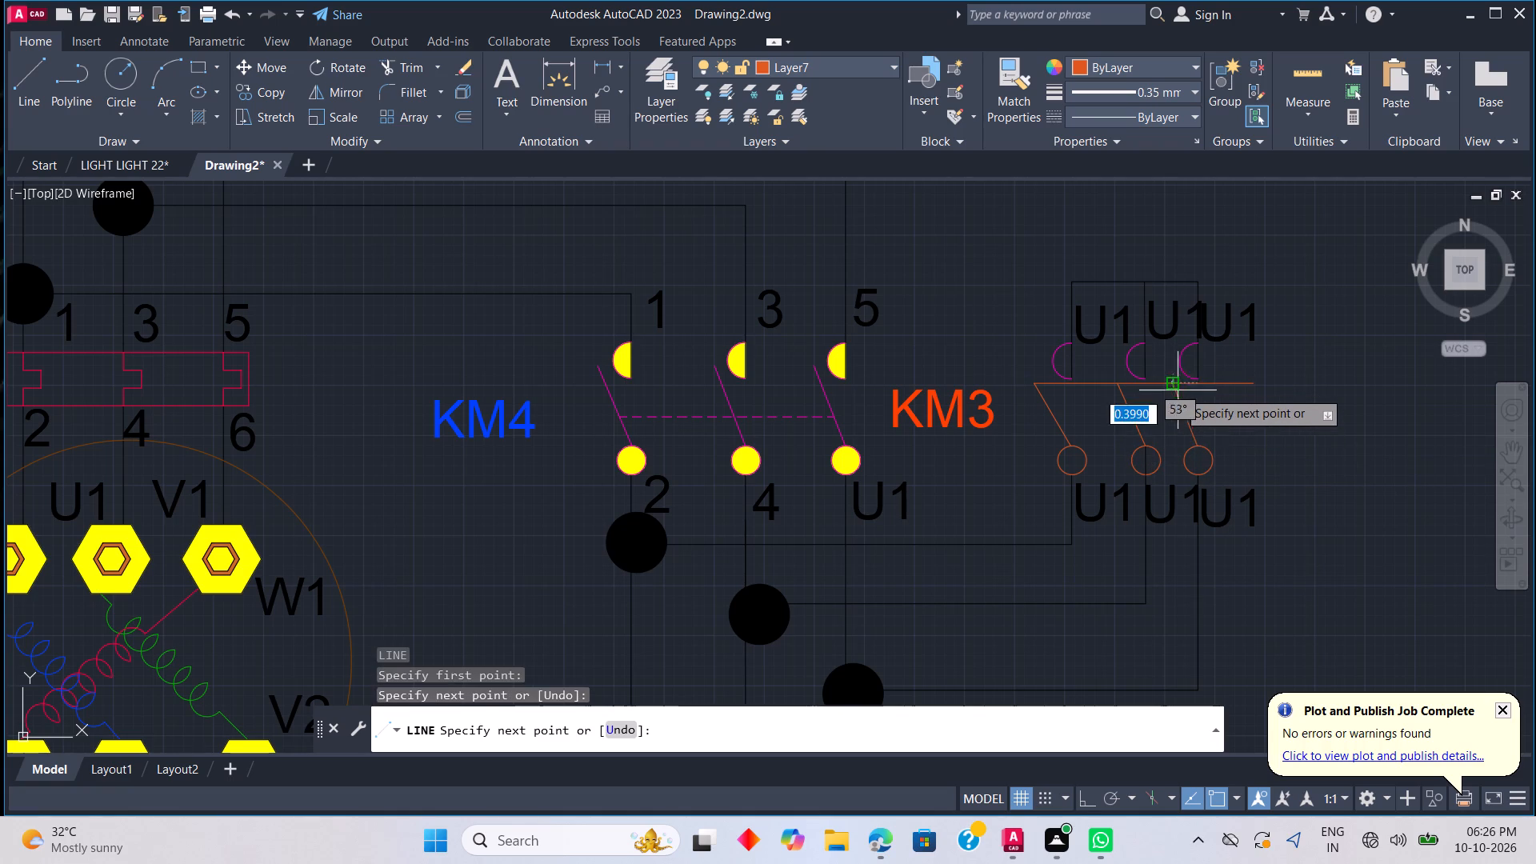
key("grave")
key("Escape")
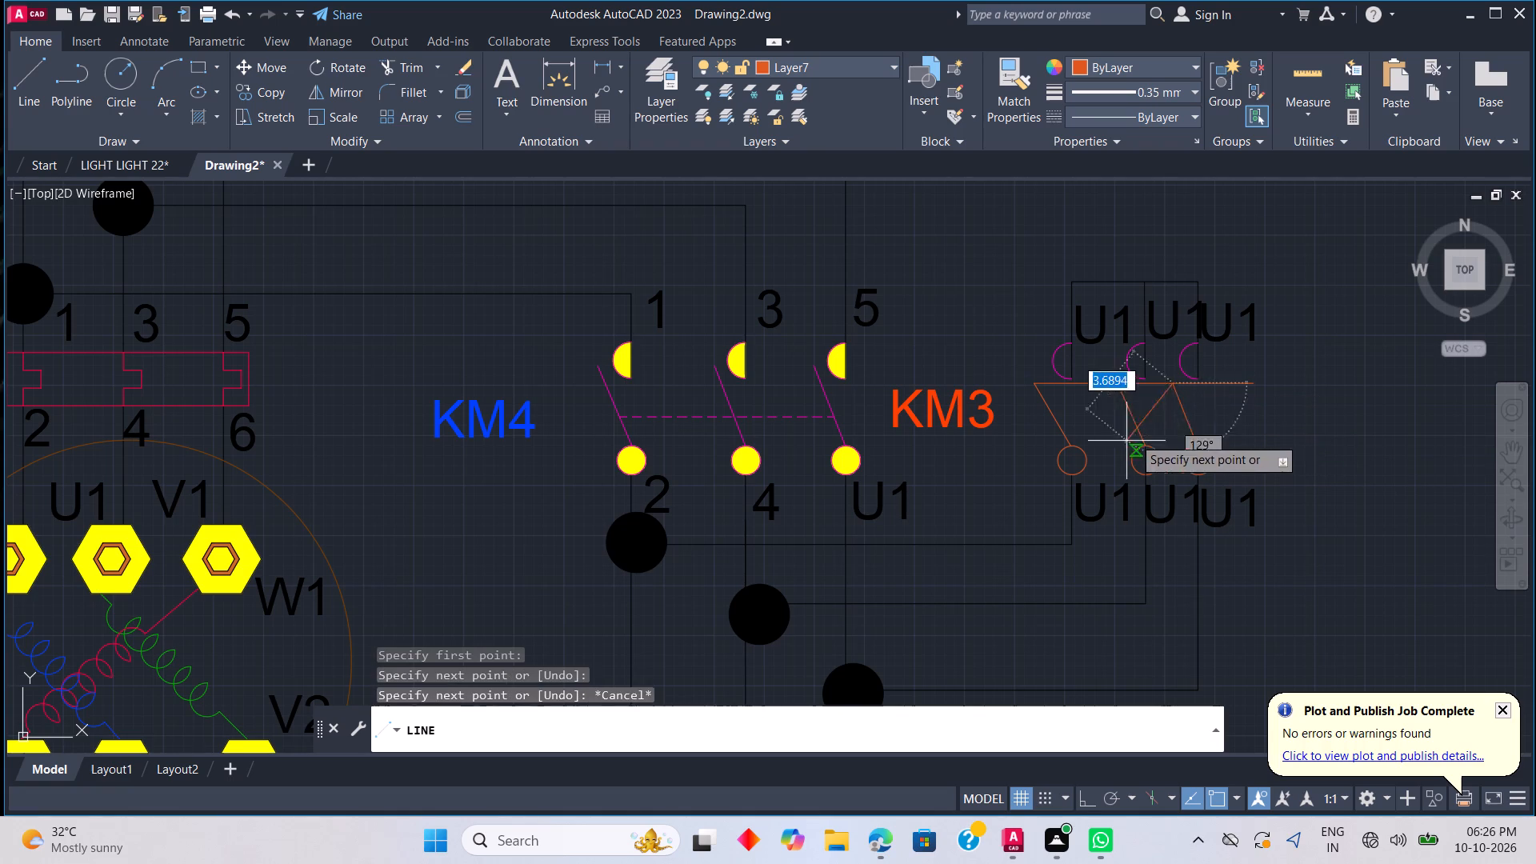
key("Escape")
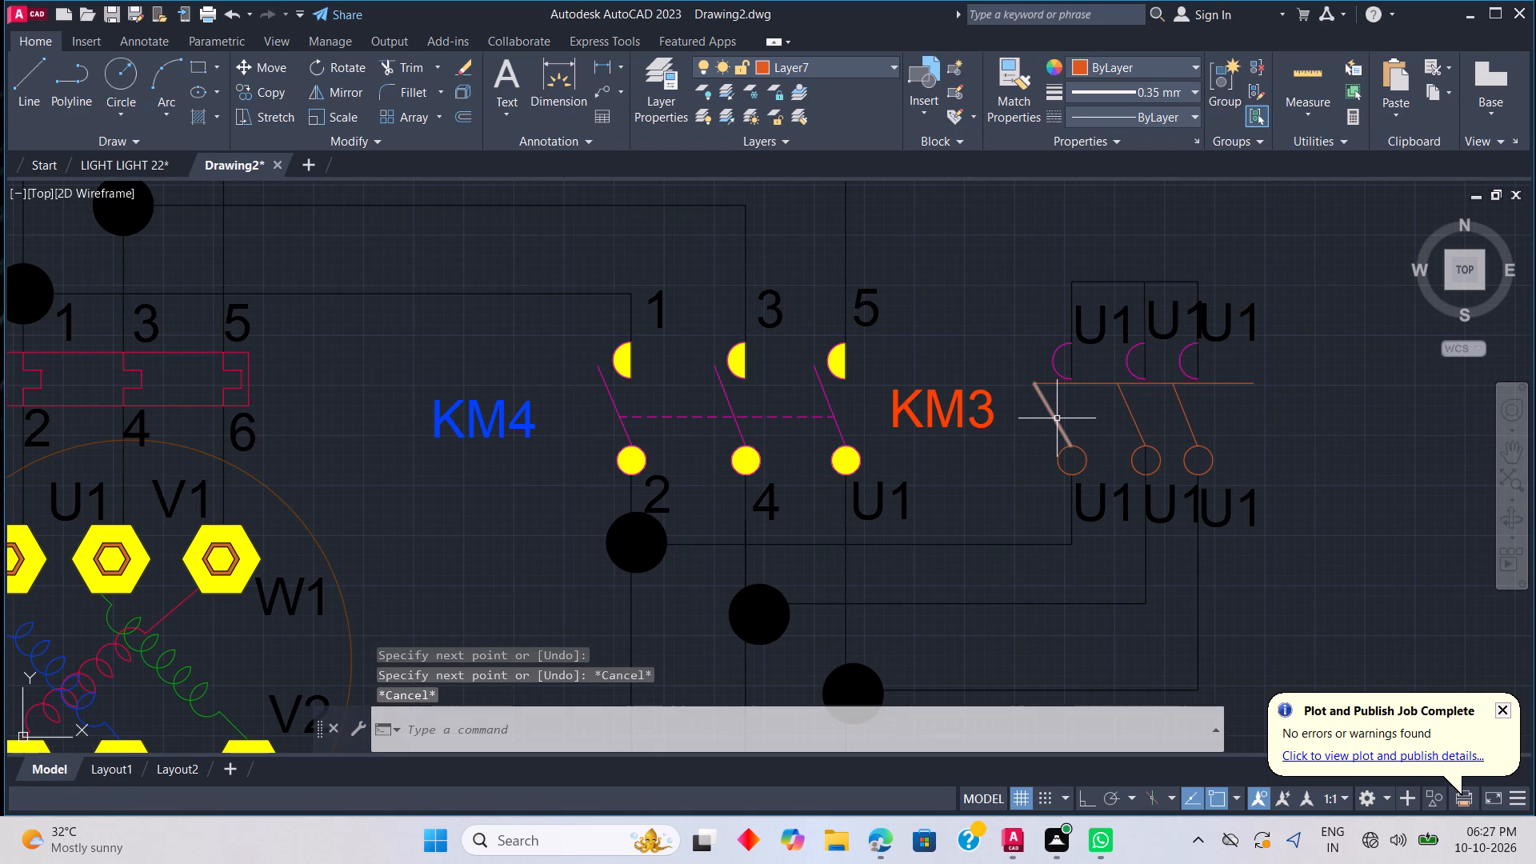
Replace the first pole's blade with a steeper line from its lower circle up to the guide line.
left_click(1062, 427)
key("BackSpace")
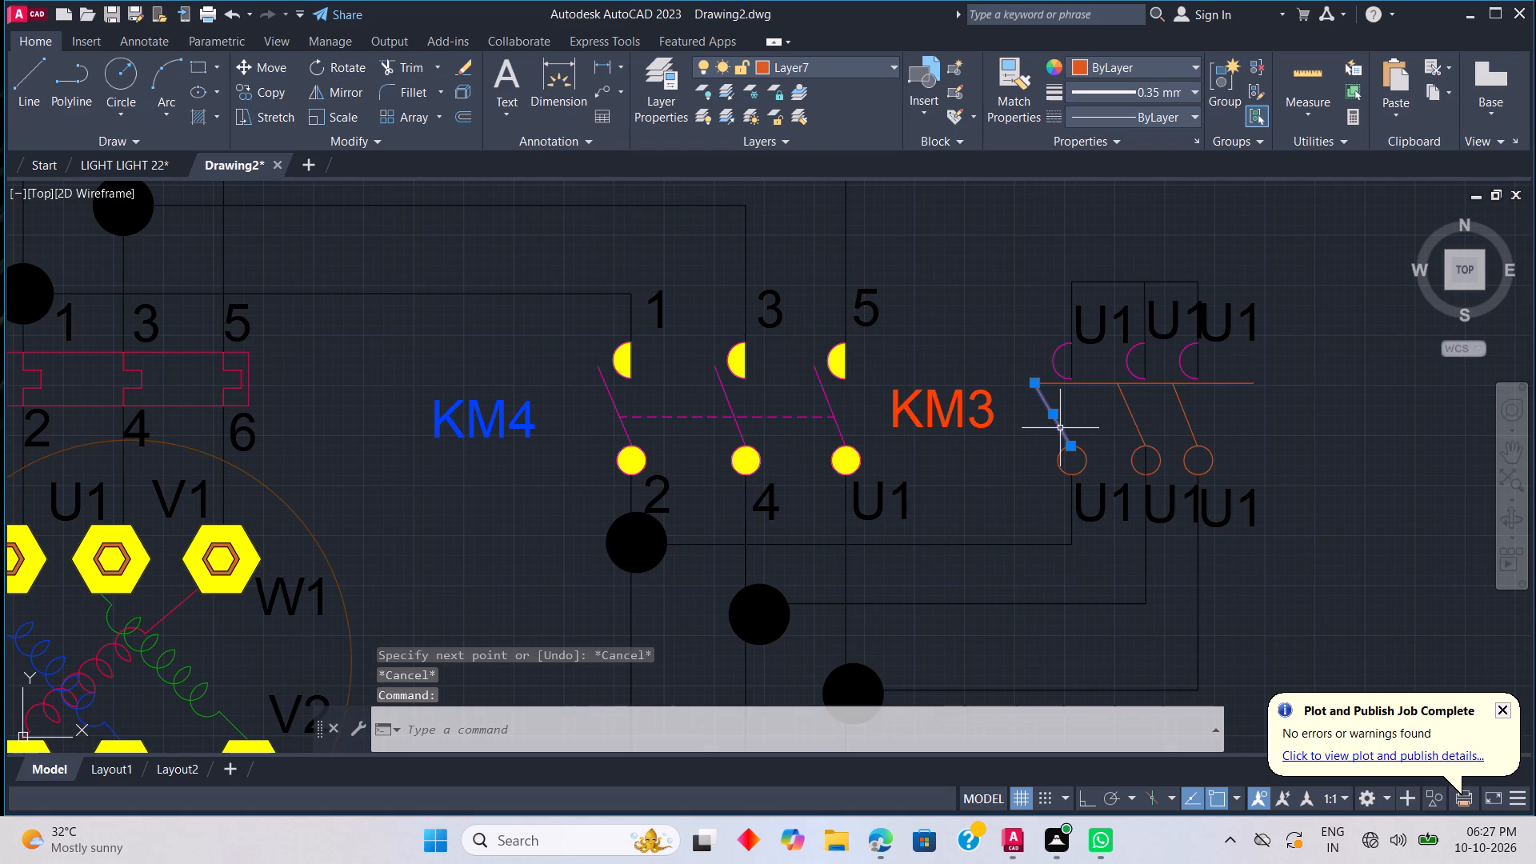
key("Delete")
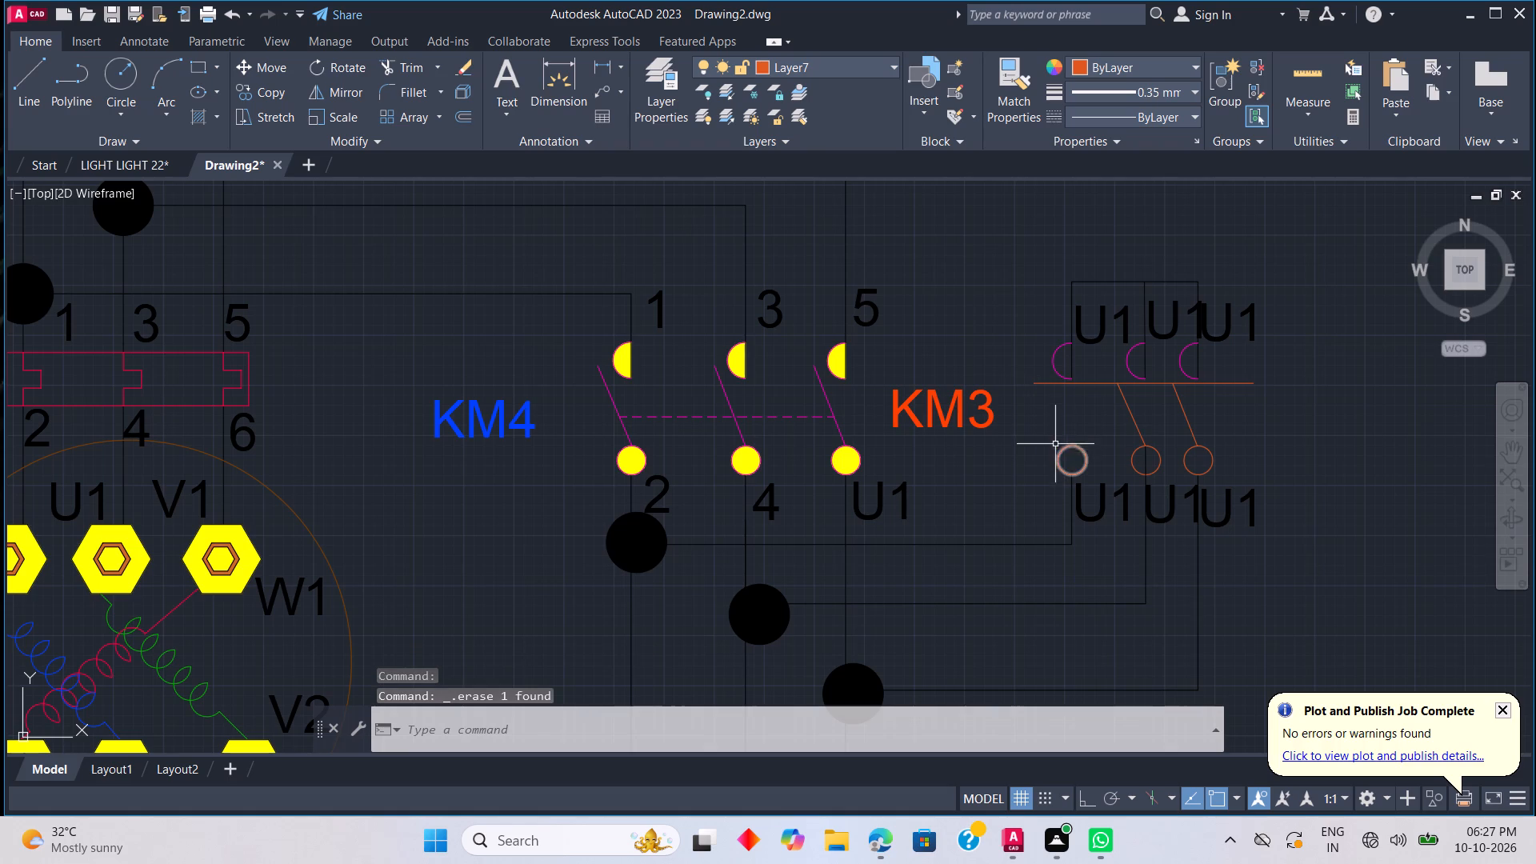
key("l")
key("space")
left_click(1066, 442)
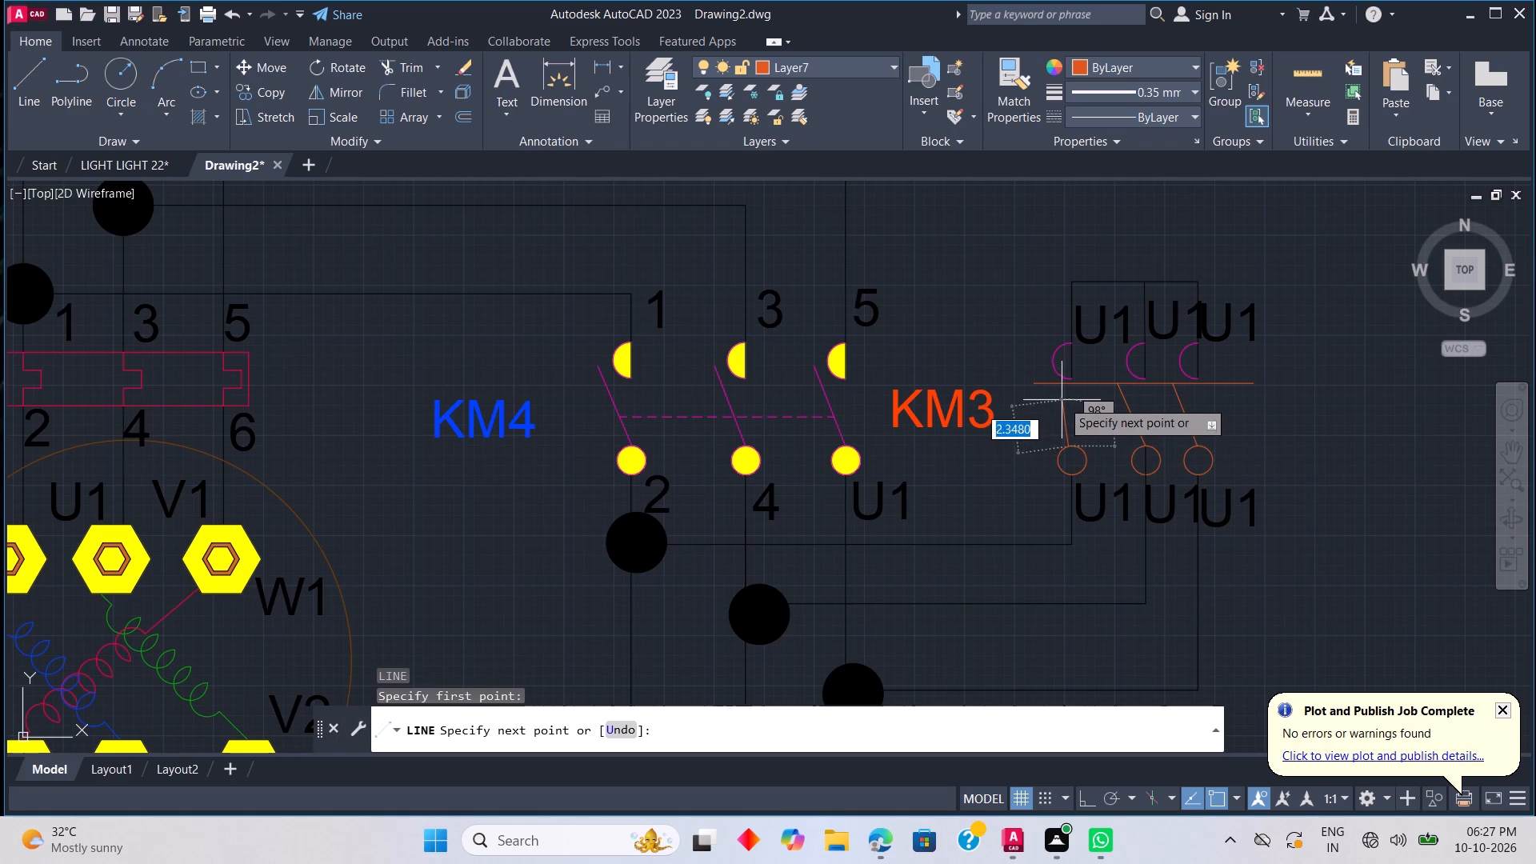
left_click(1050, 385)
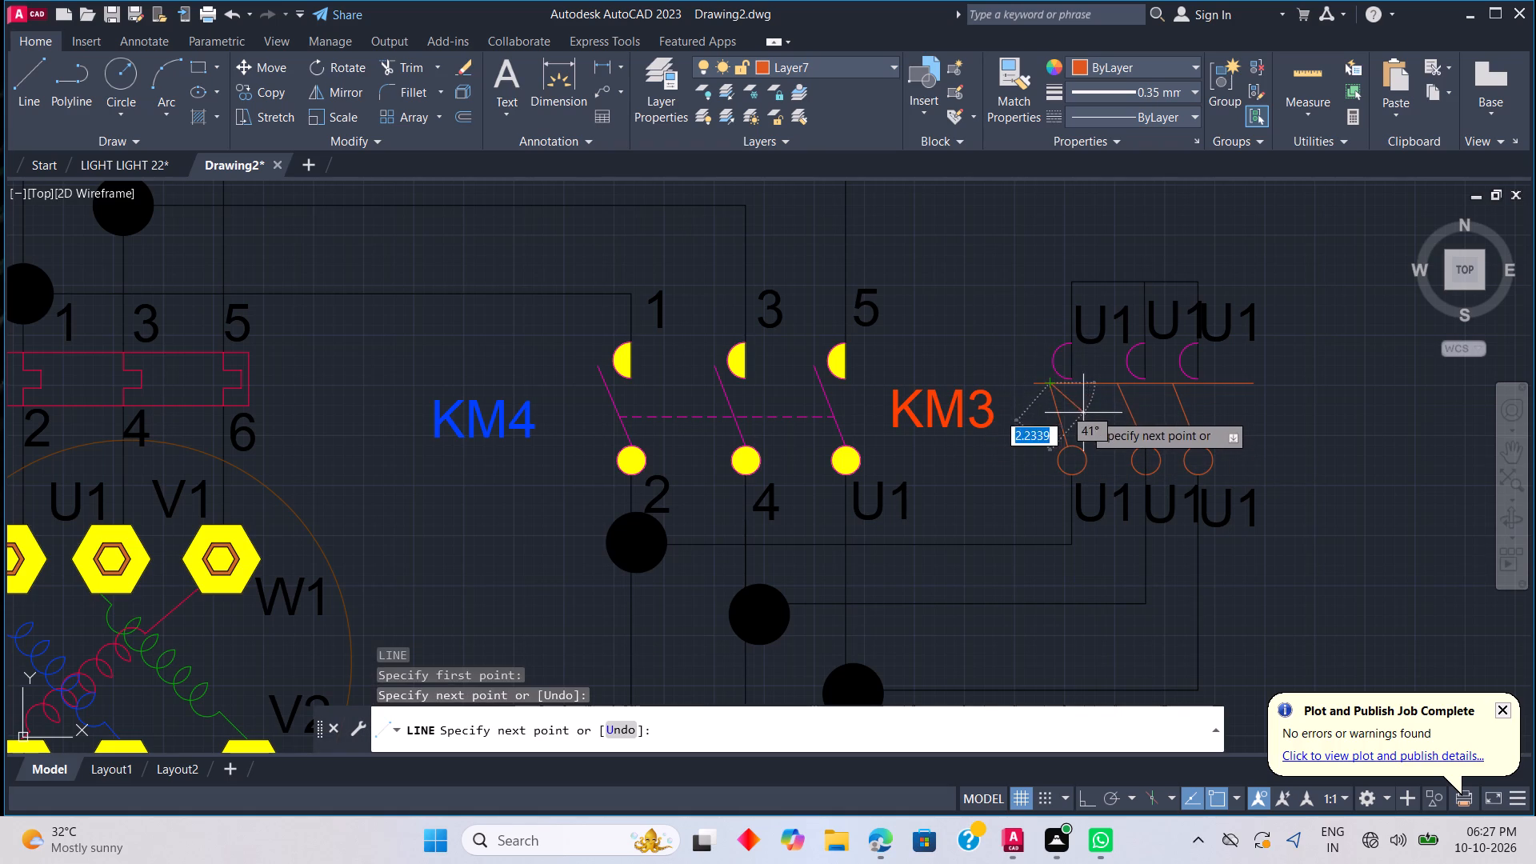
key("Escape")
Redraw the first pole's blade from the exact top of its lower circle to the guide line, with a slant like the other blades.
scroll(1134, 445, "up", 2)
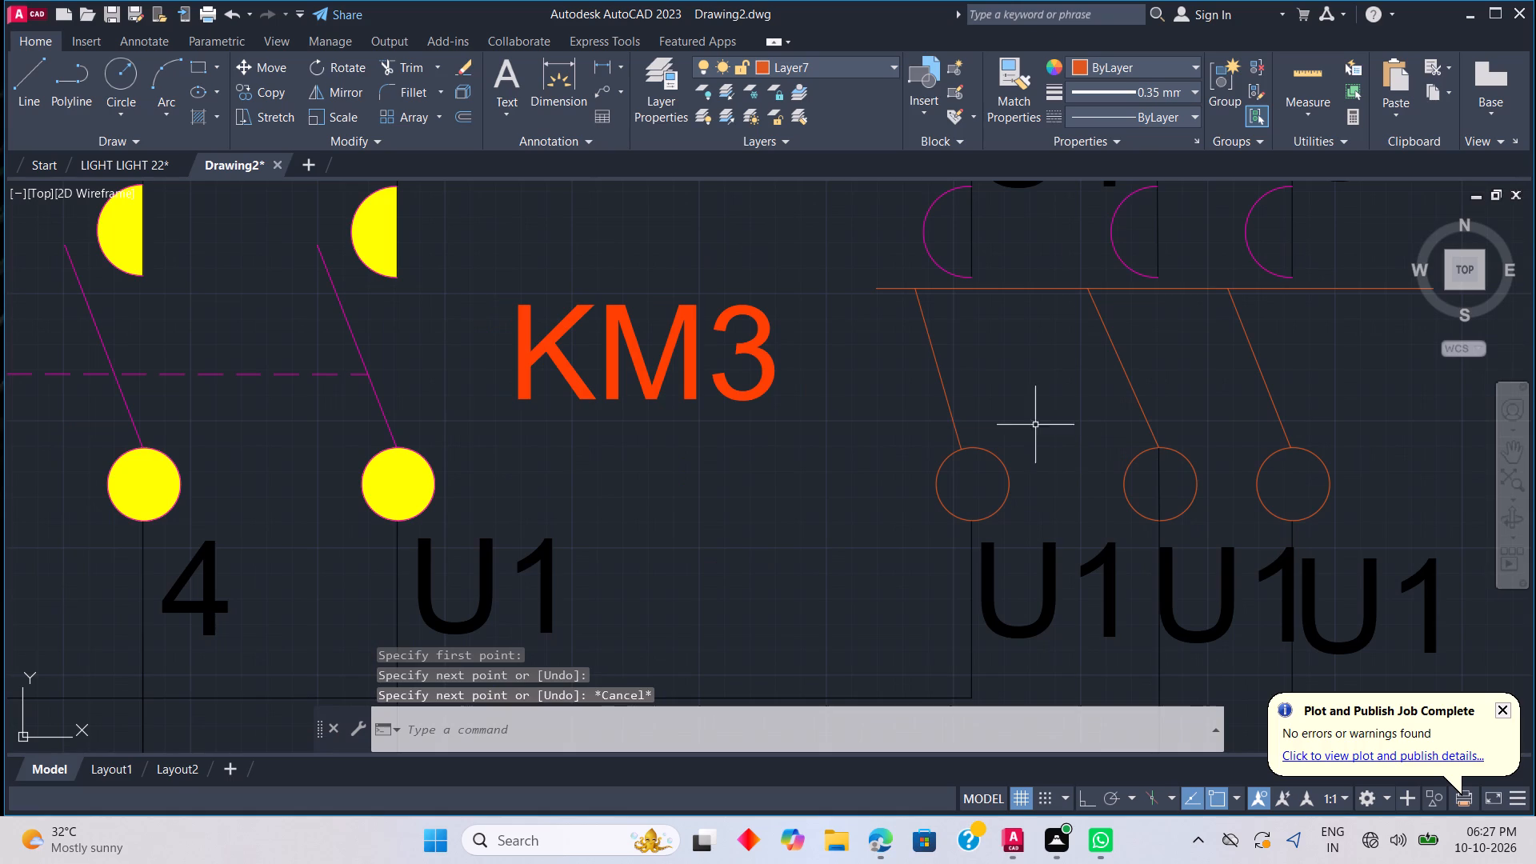
left_click(952, 405)
key("BackSpace")
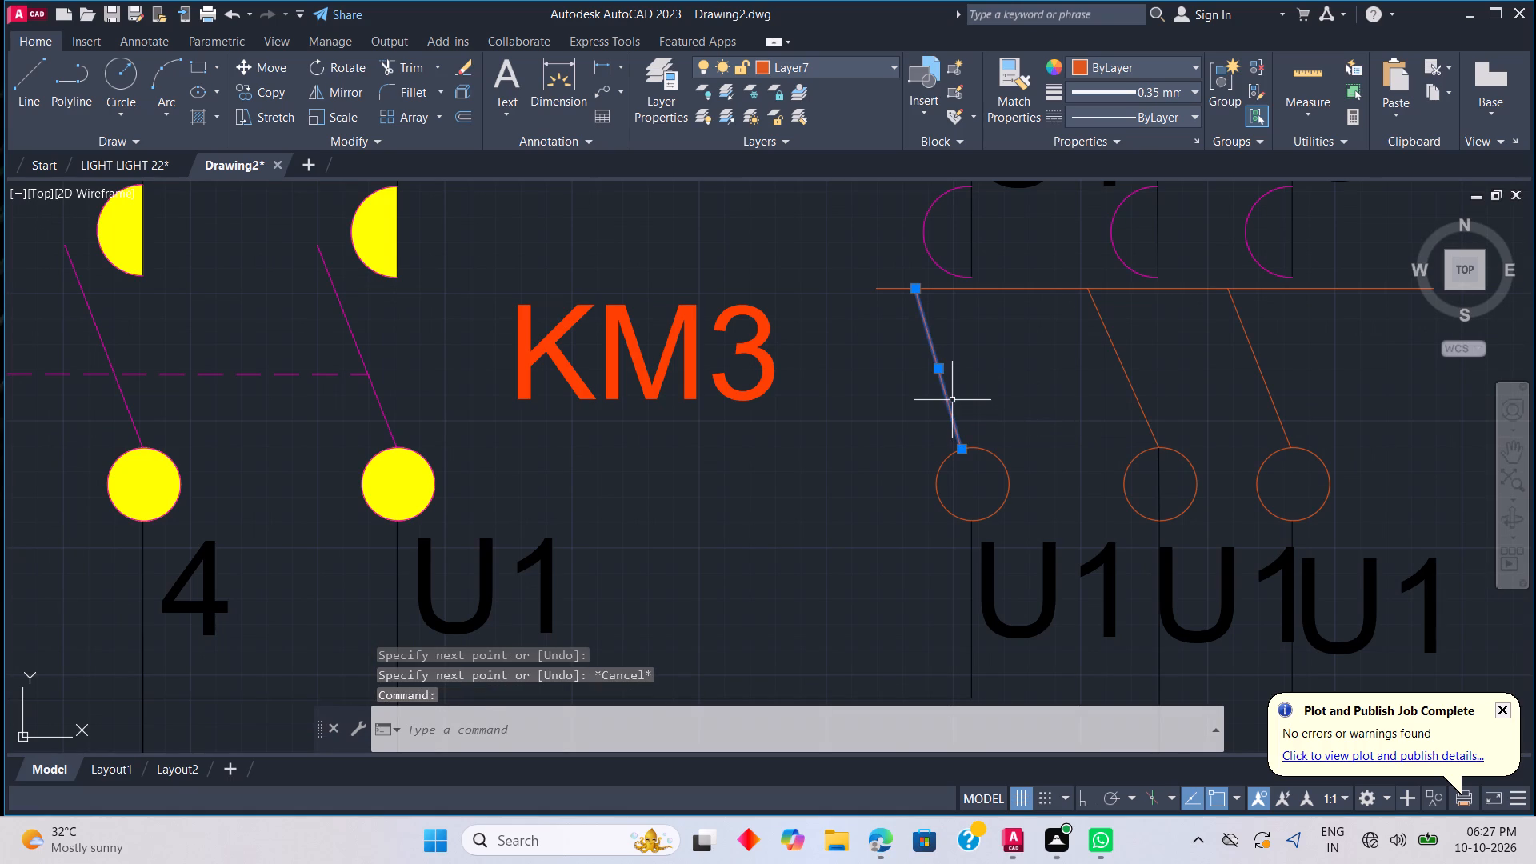
key("Delete")
type("L")
key("space")
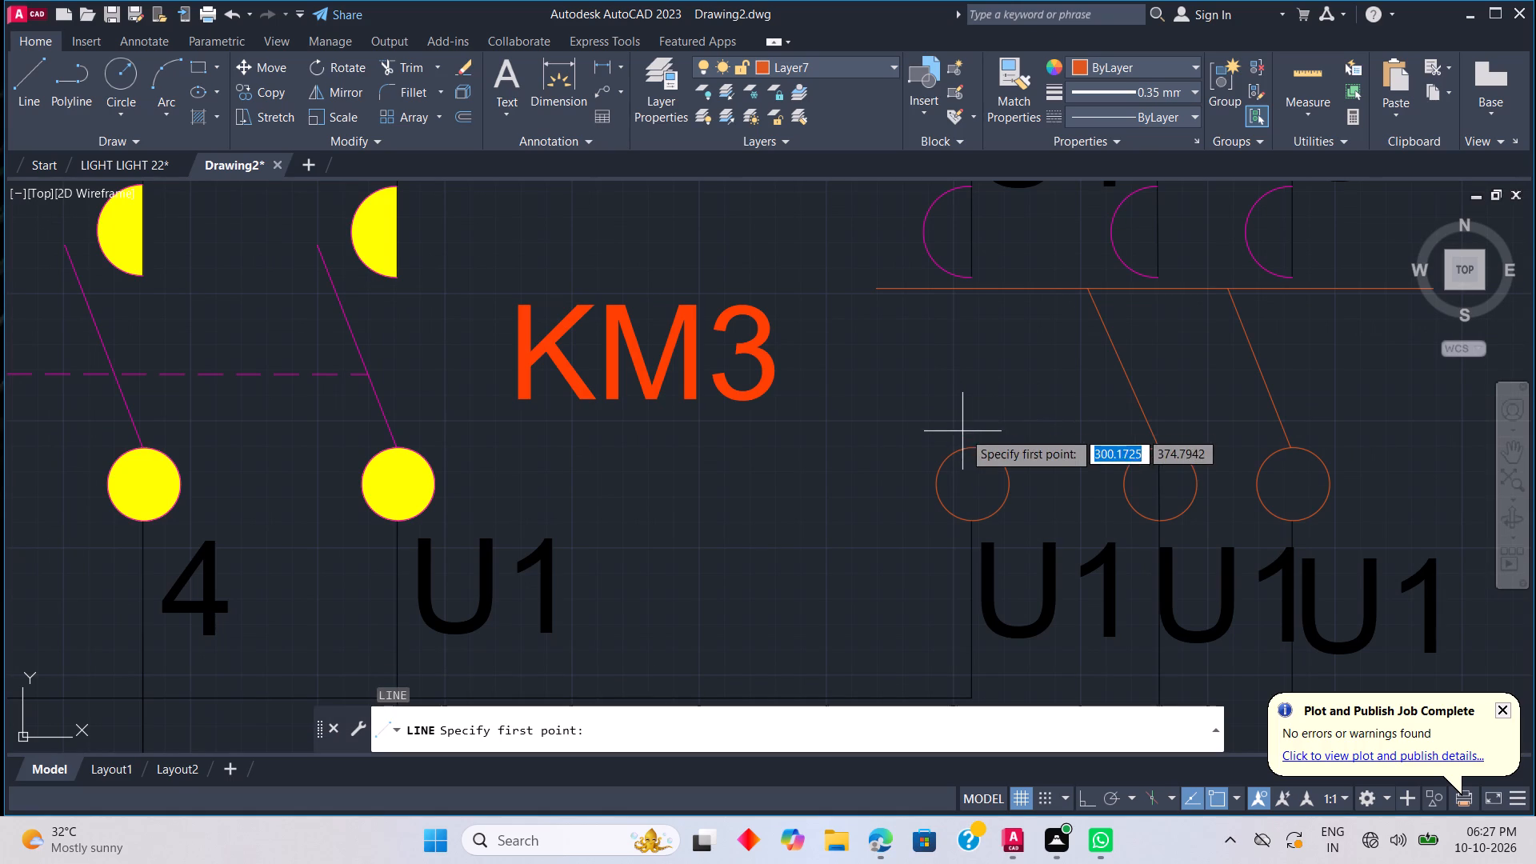
left_click(972, 446)
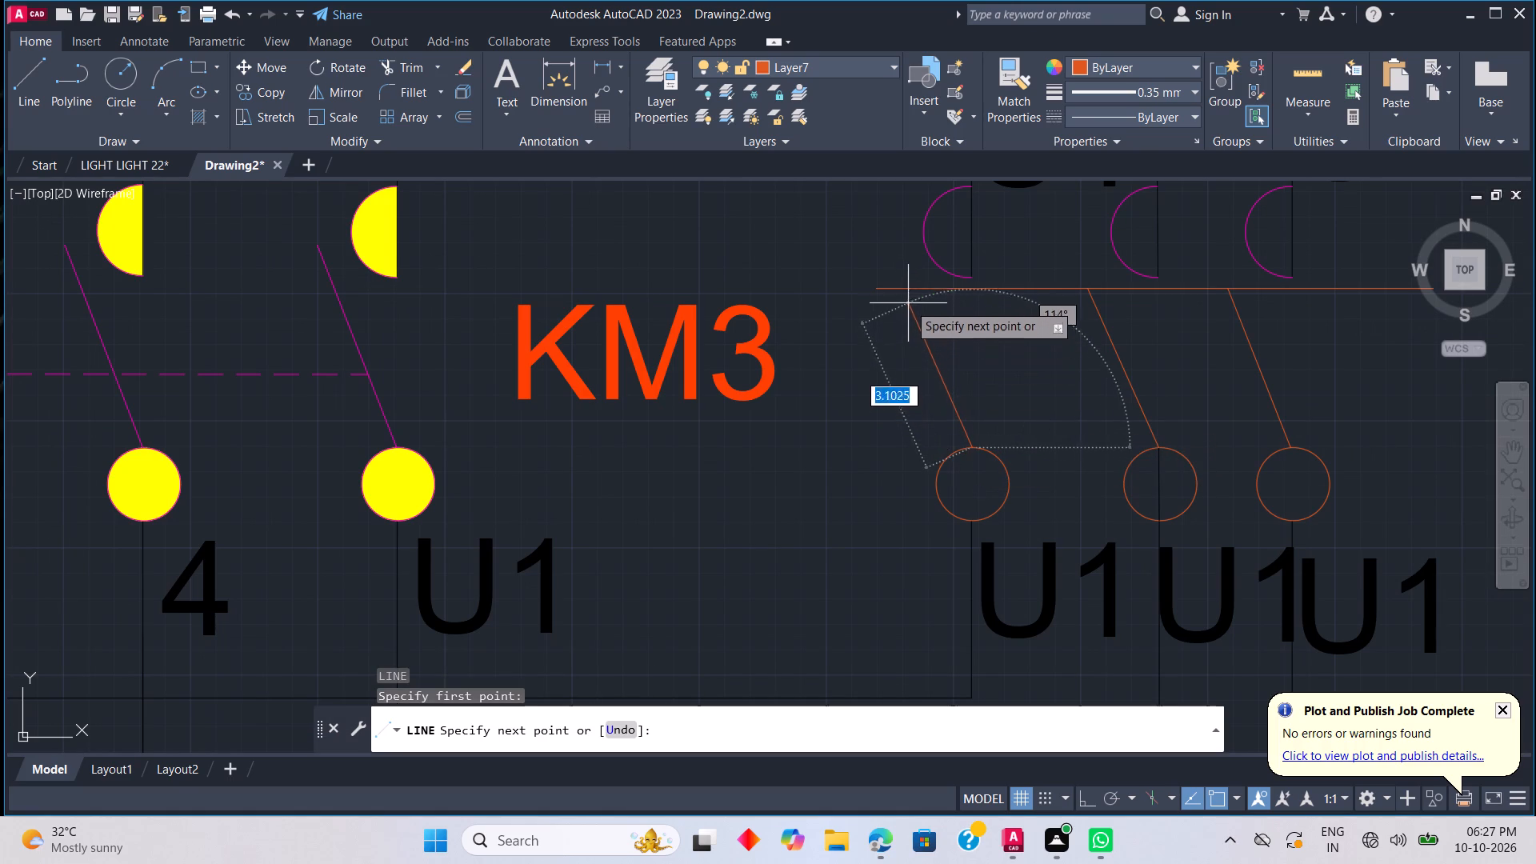
left_click(906, 294)
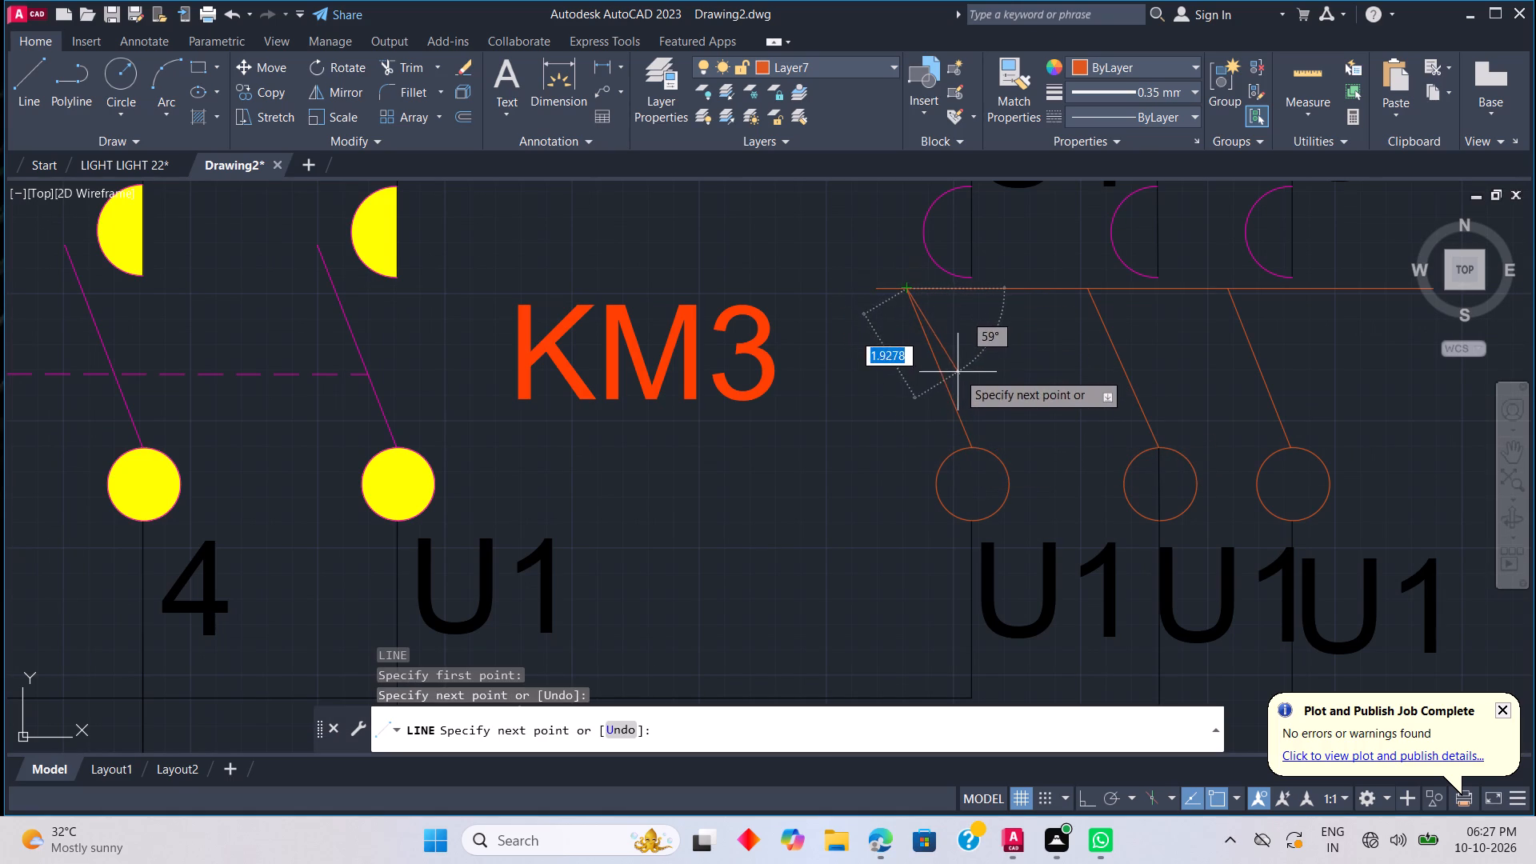
key("Escape")
Trim away all sections of the horizontal guide line at the blades' upper ends.
type("TR")
key("space")
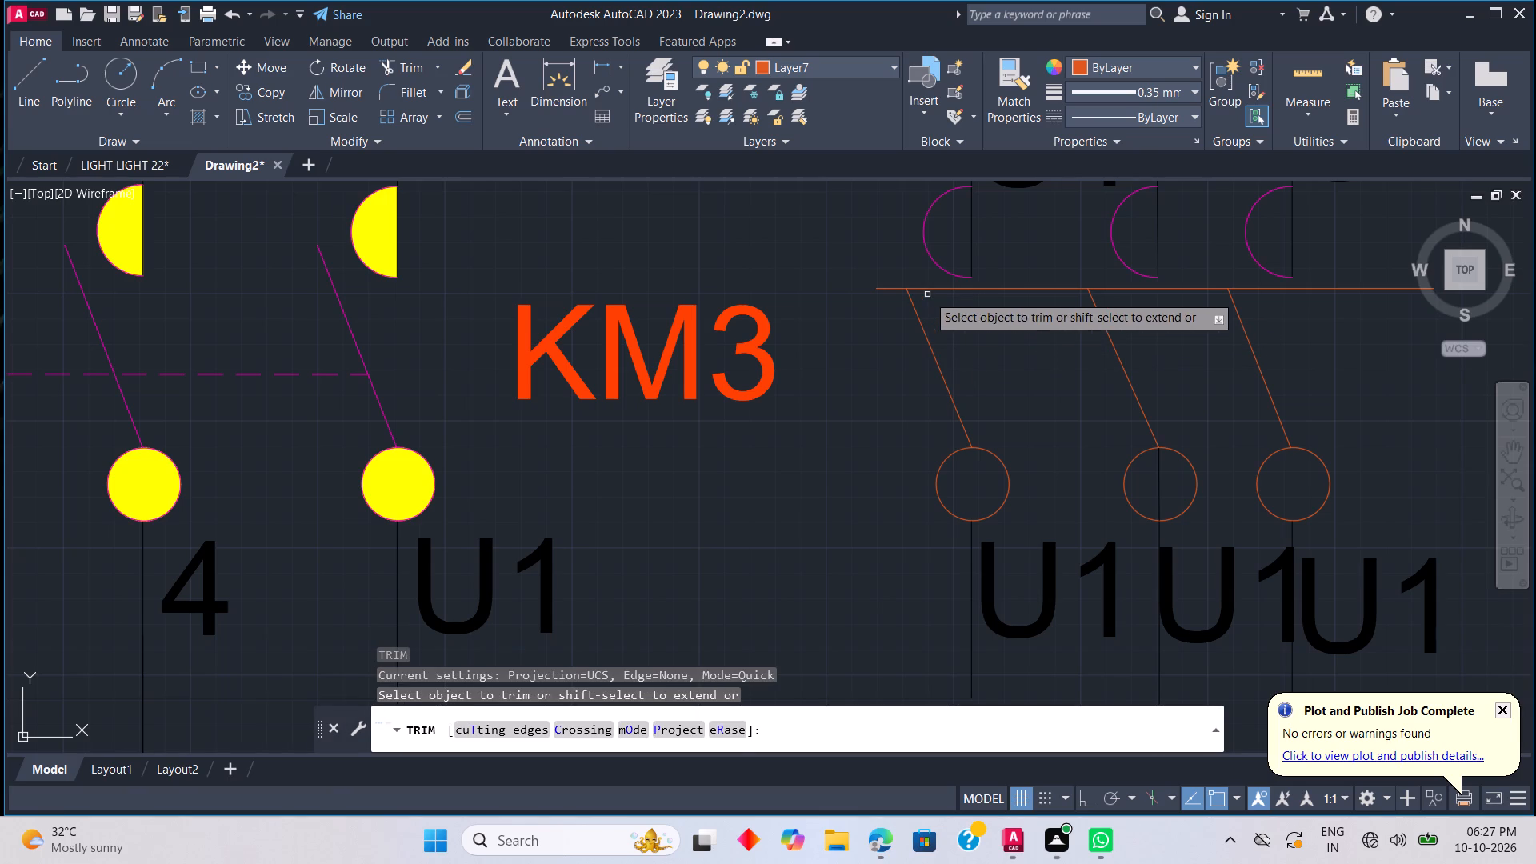
left_click(929, 287)
left_click(883, 289)
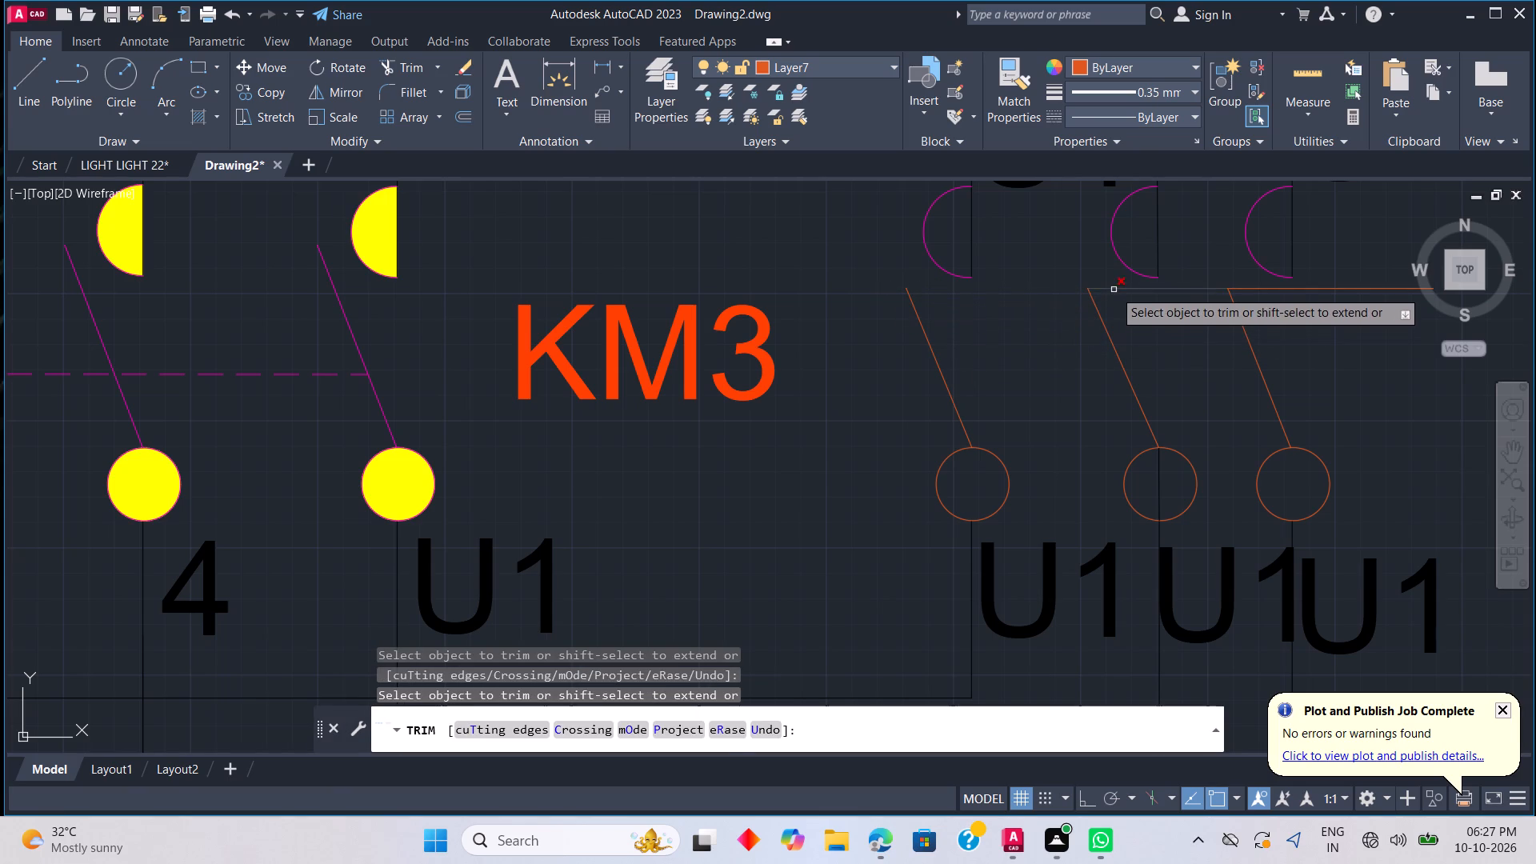
left_click(1114, 290)
left_click(1312, 287)
key("Escape")
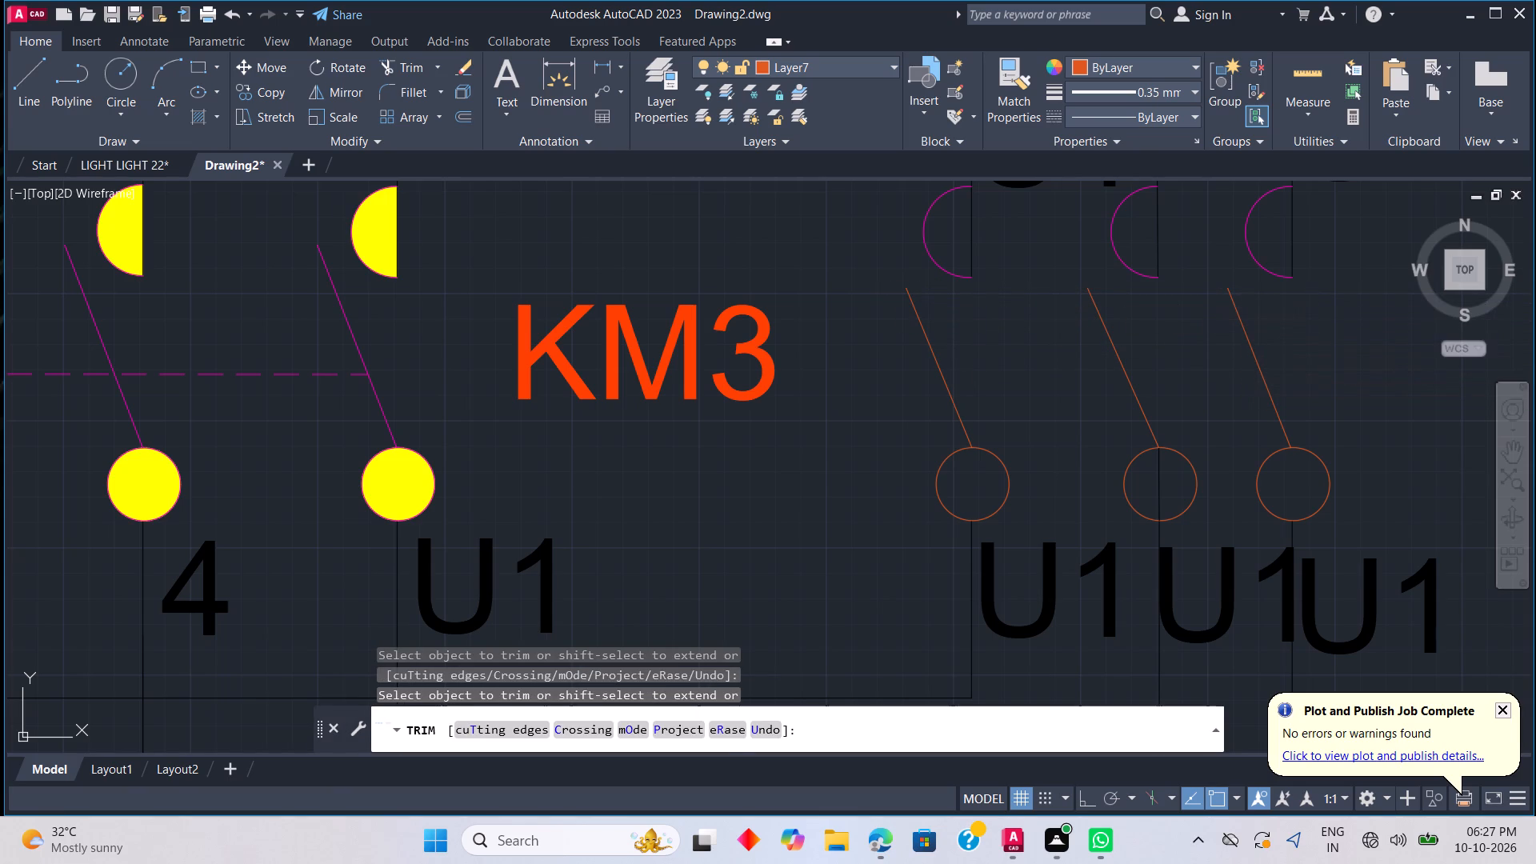
Draw a linking line from about the middle of the third blade across to the first blade.
type("L")
key("space")
left_click(1256, 364)
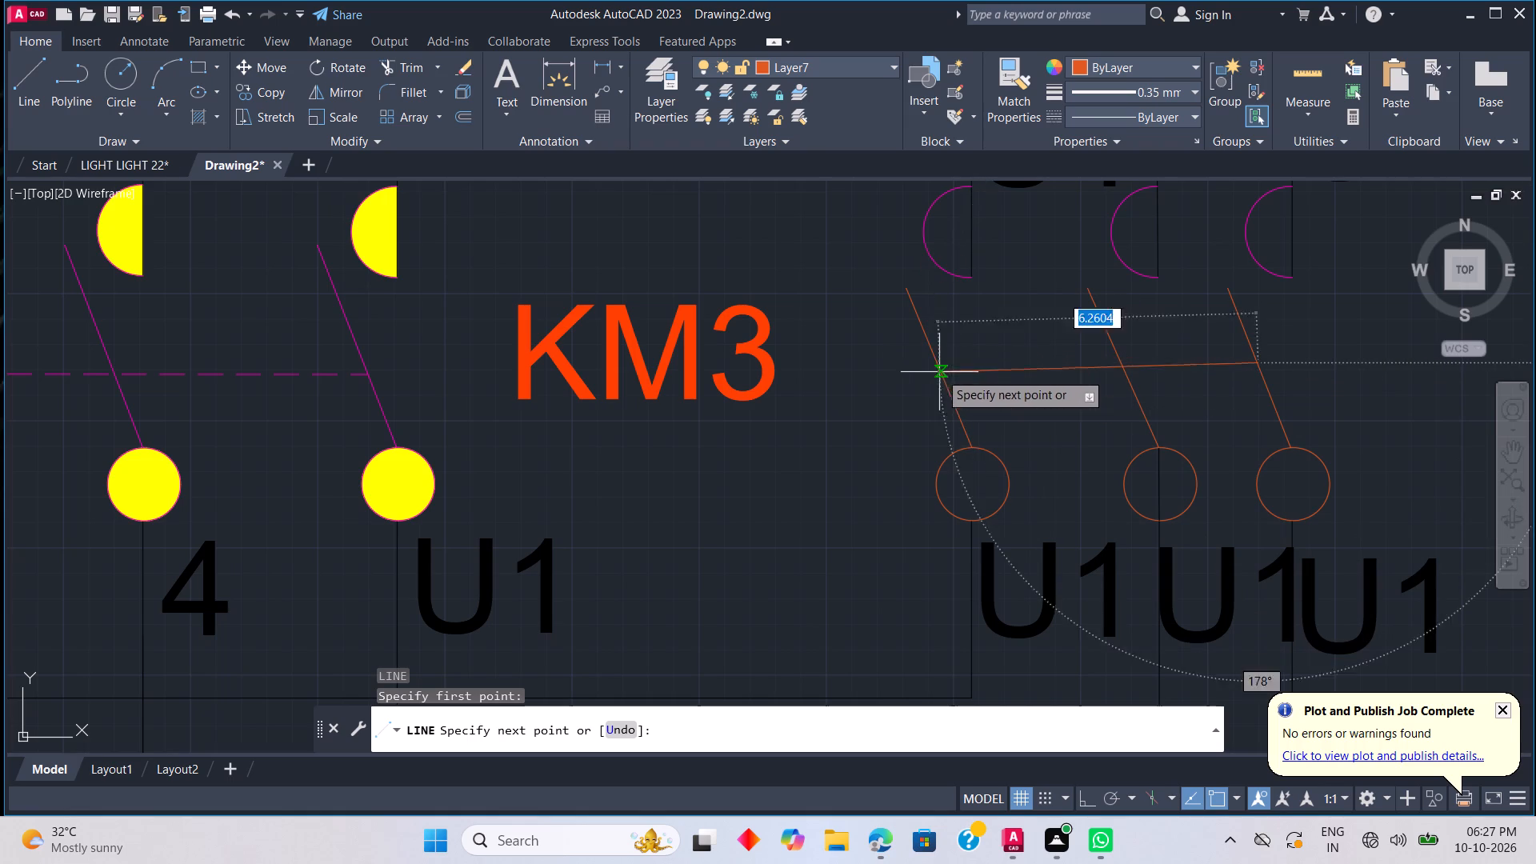
left_click_drag(1081, 801, 1078, 790)
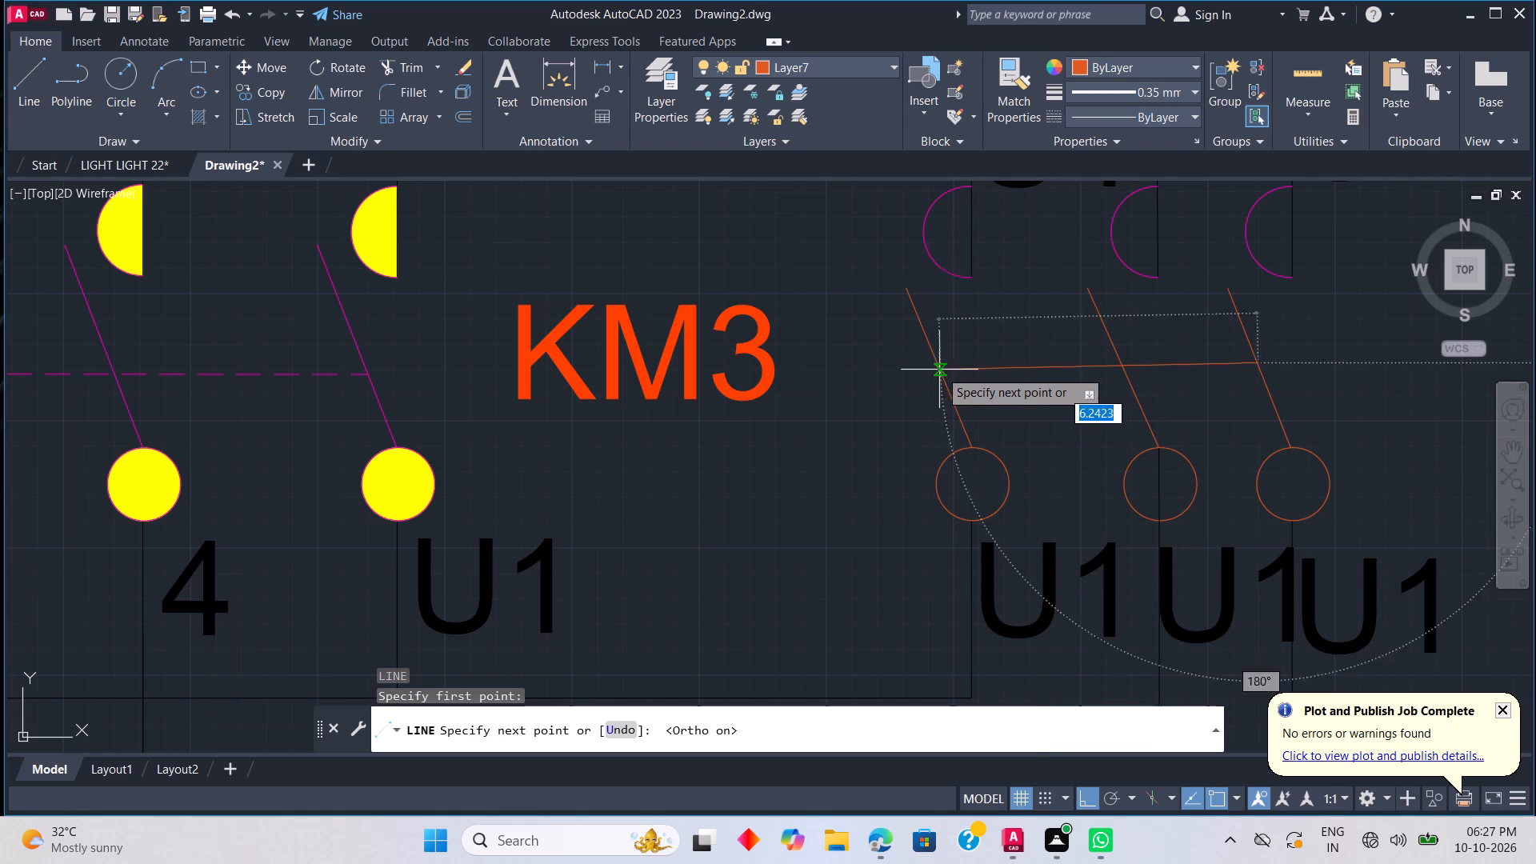
left_click(930, 355)
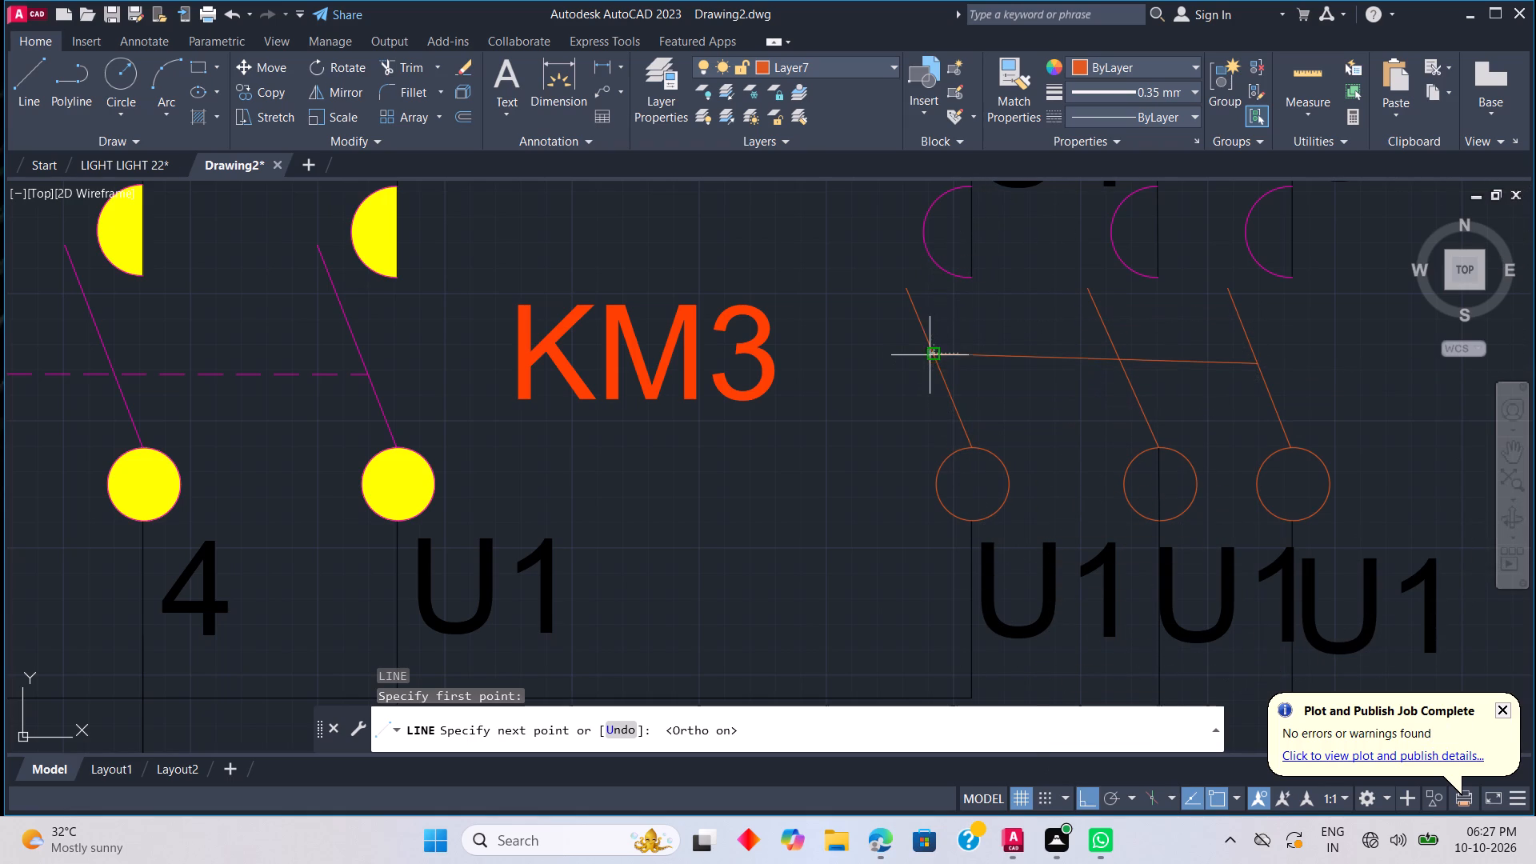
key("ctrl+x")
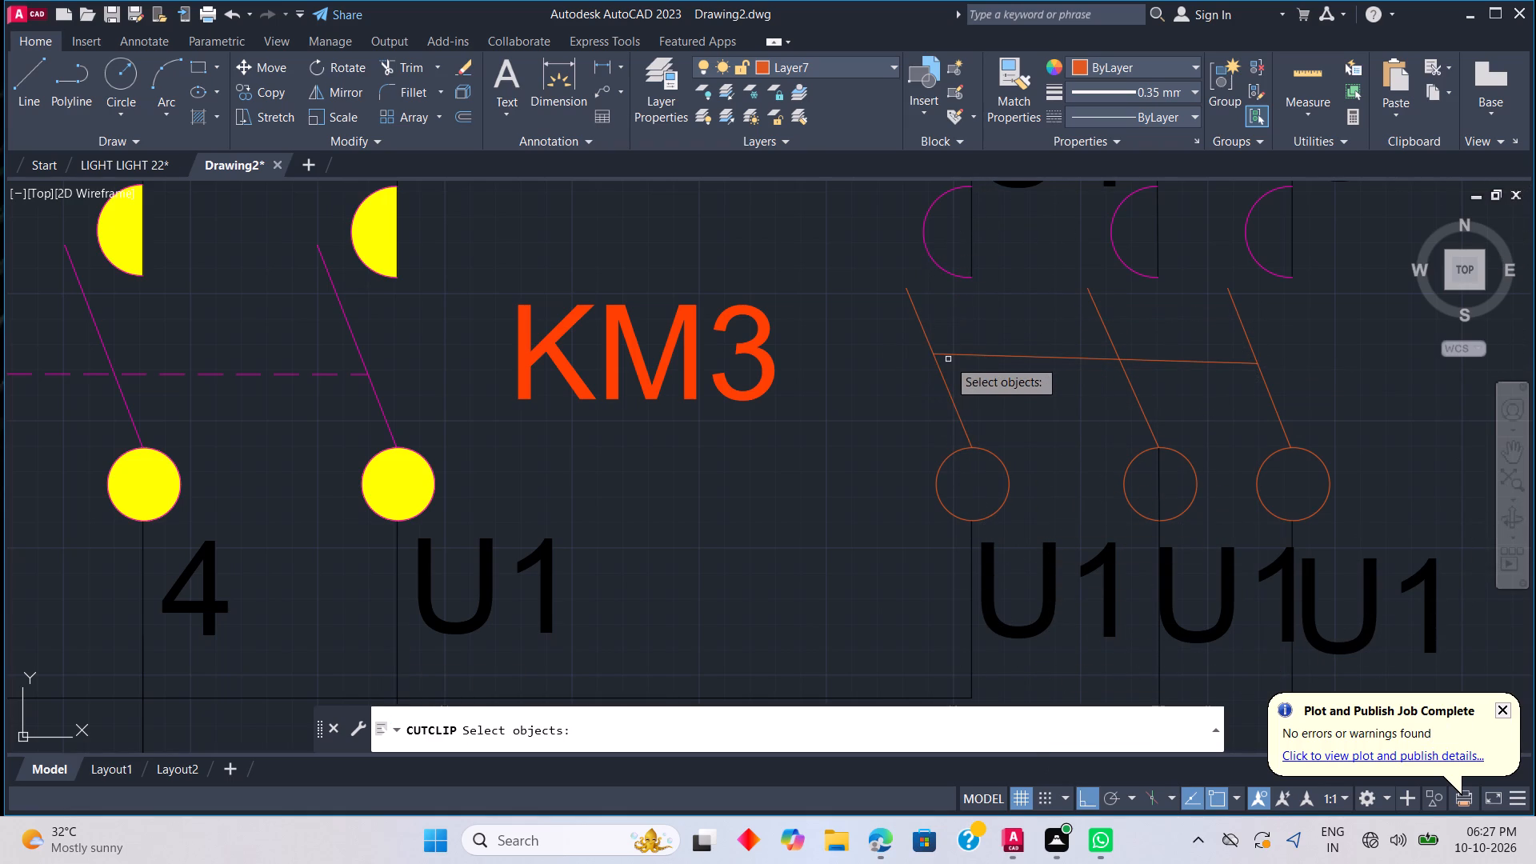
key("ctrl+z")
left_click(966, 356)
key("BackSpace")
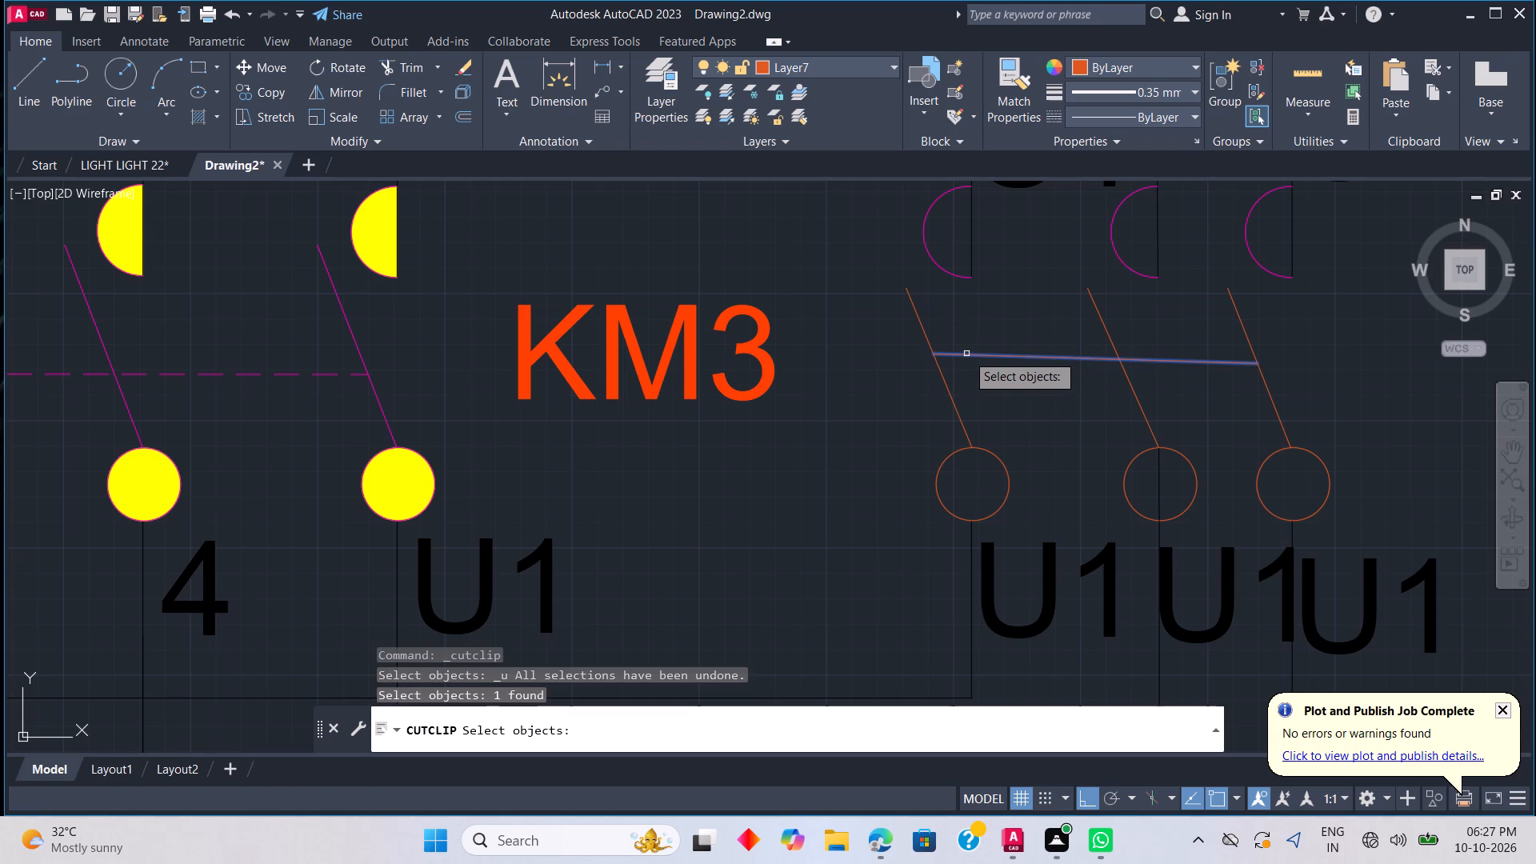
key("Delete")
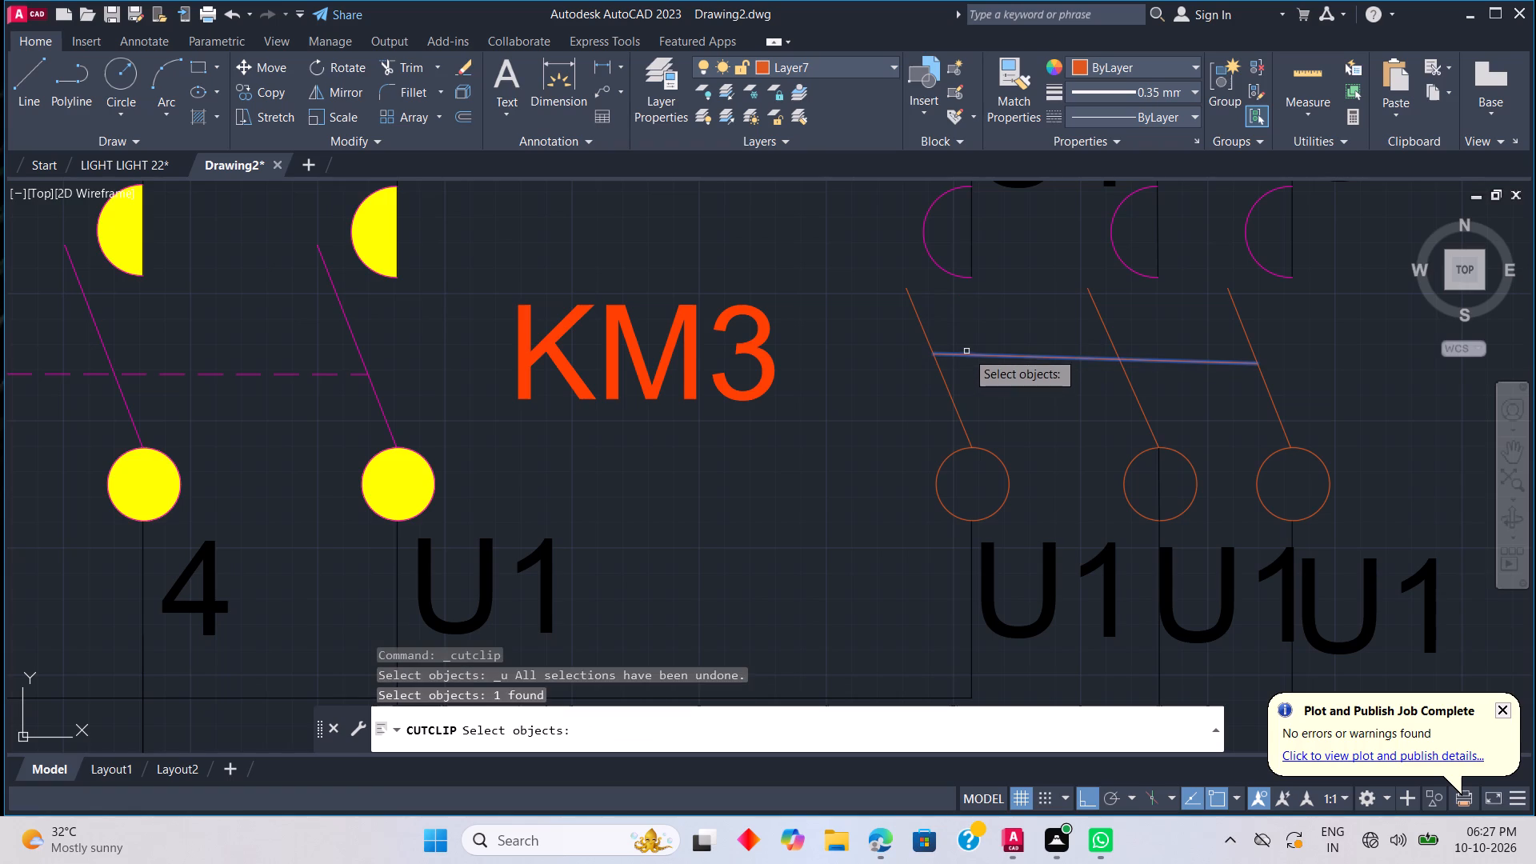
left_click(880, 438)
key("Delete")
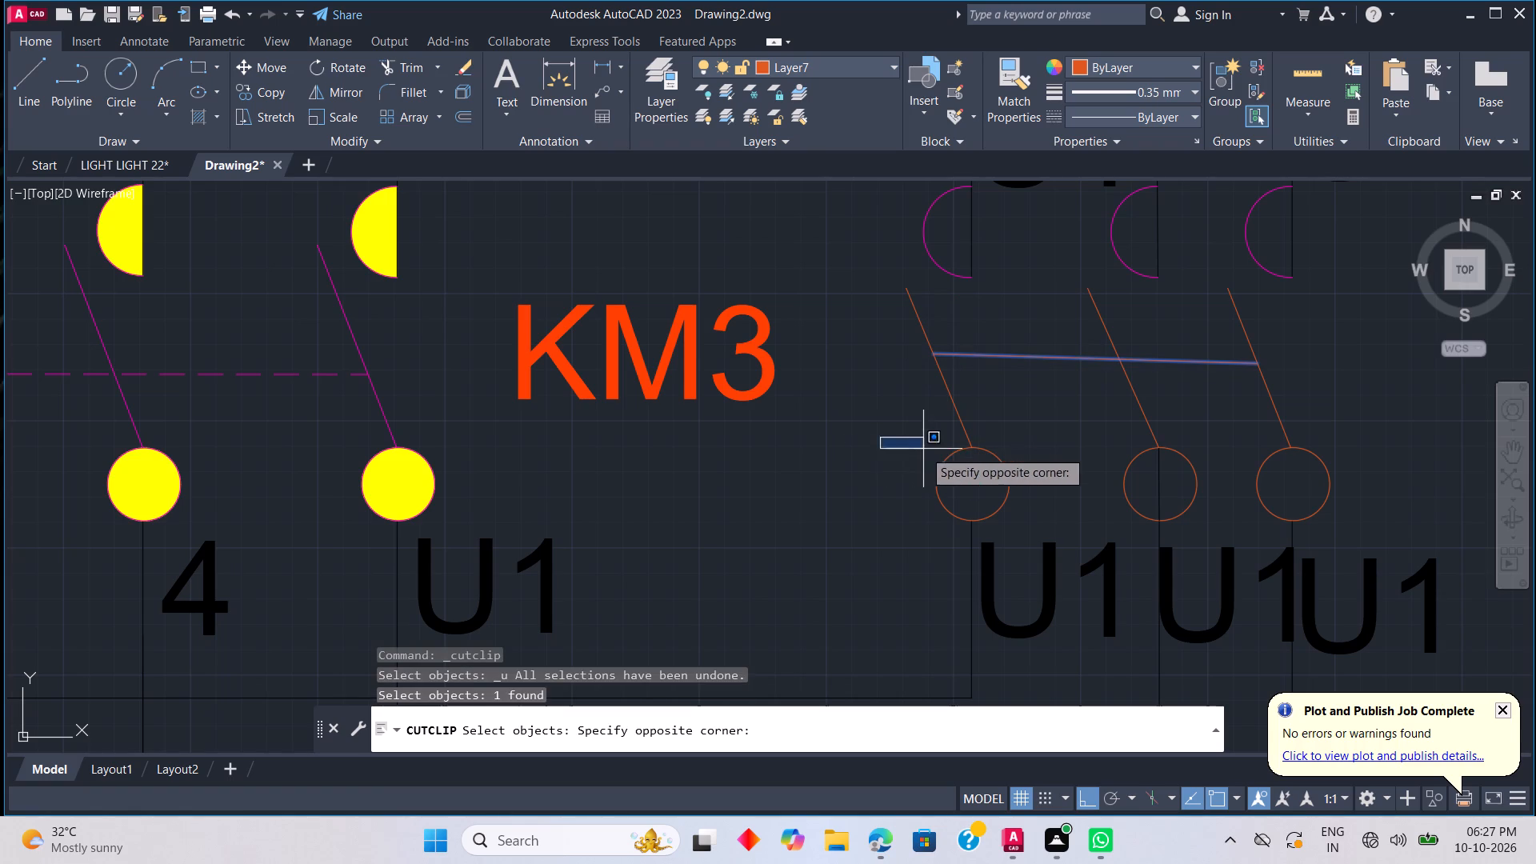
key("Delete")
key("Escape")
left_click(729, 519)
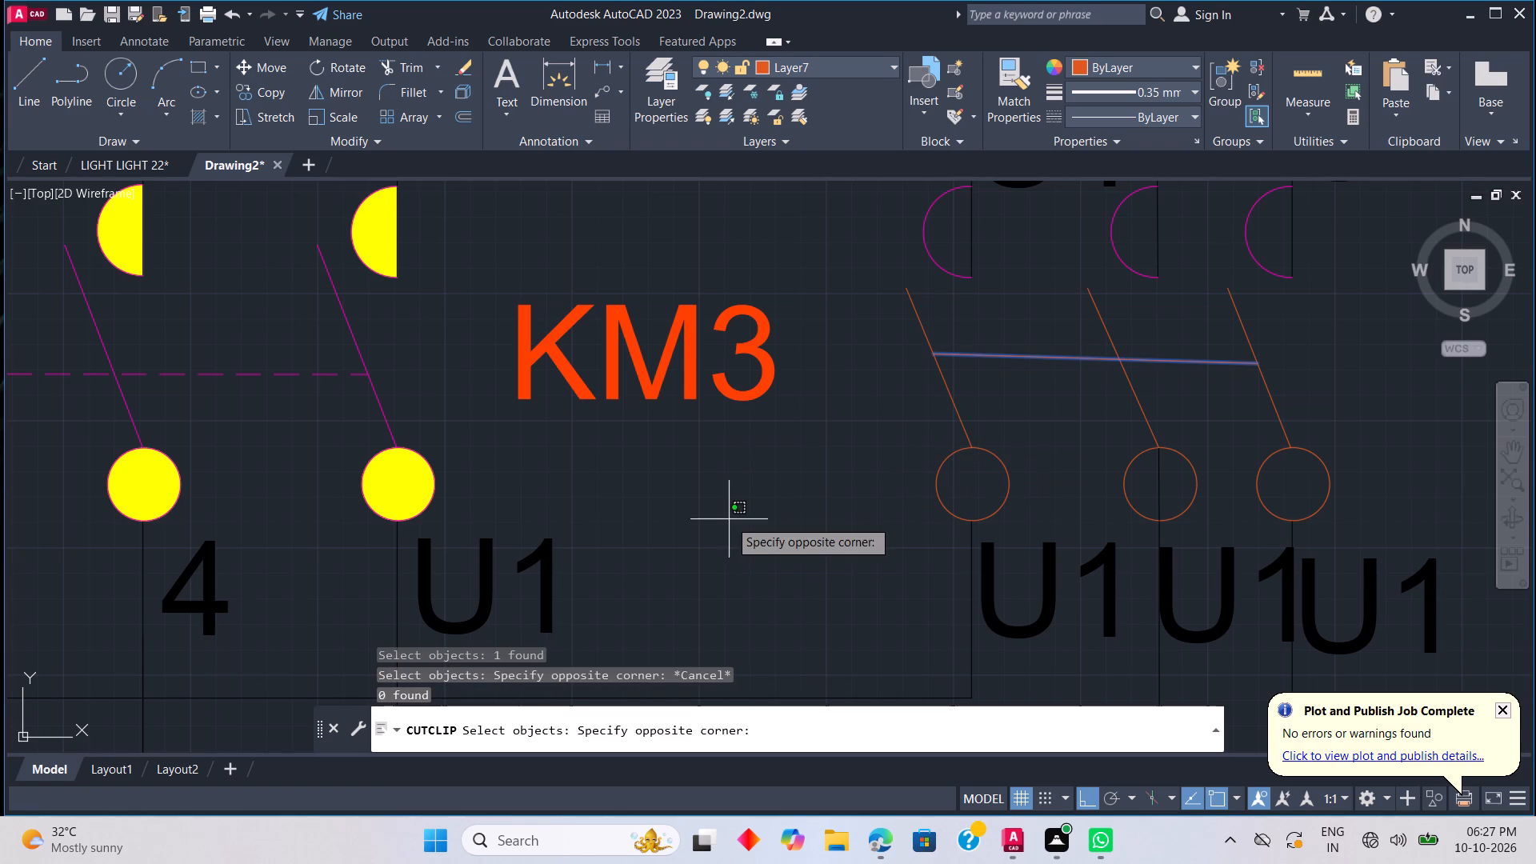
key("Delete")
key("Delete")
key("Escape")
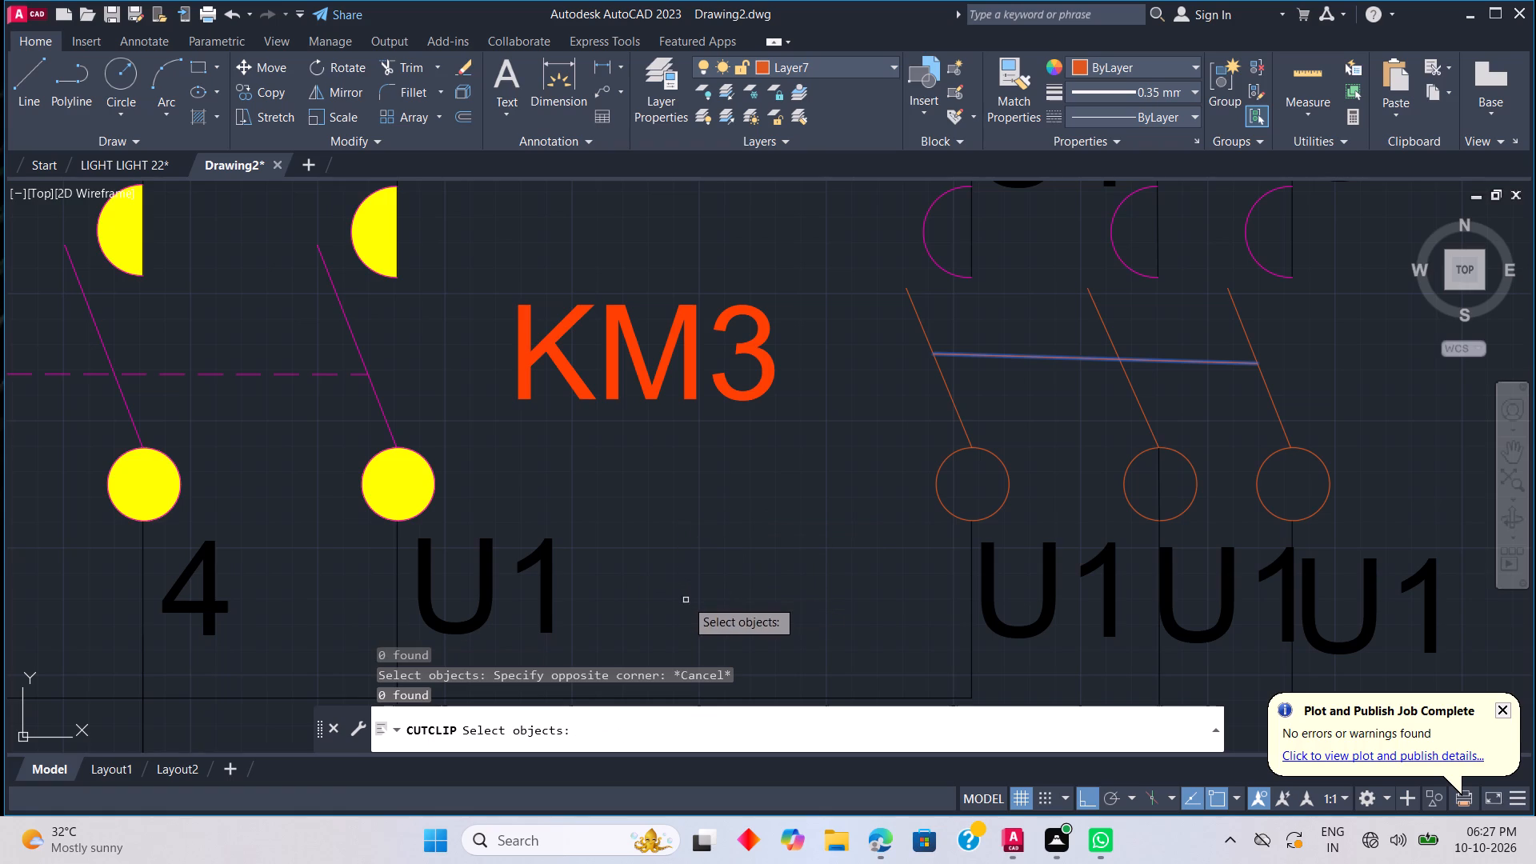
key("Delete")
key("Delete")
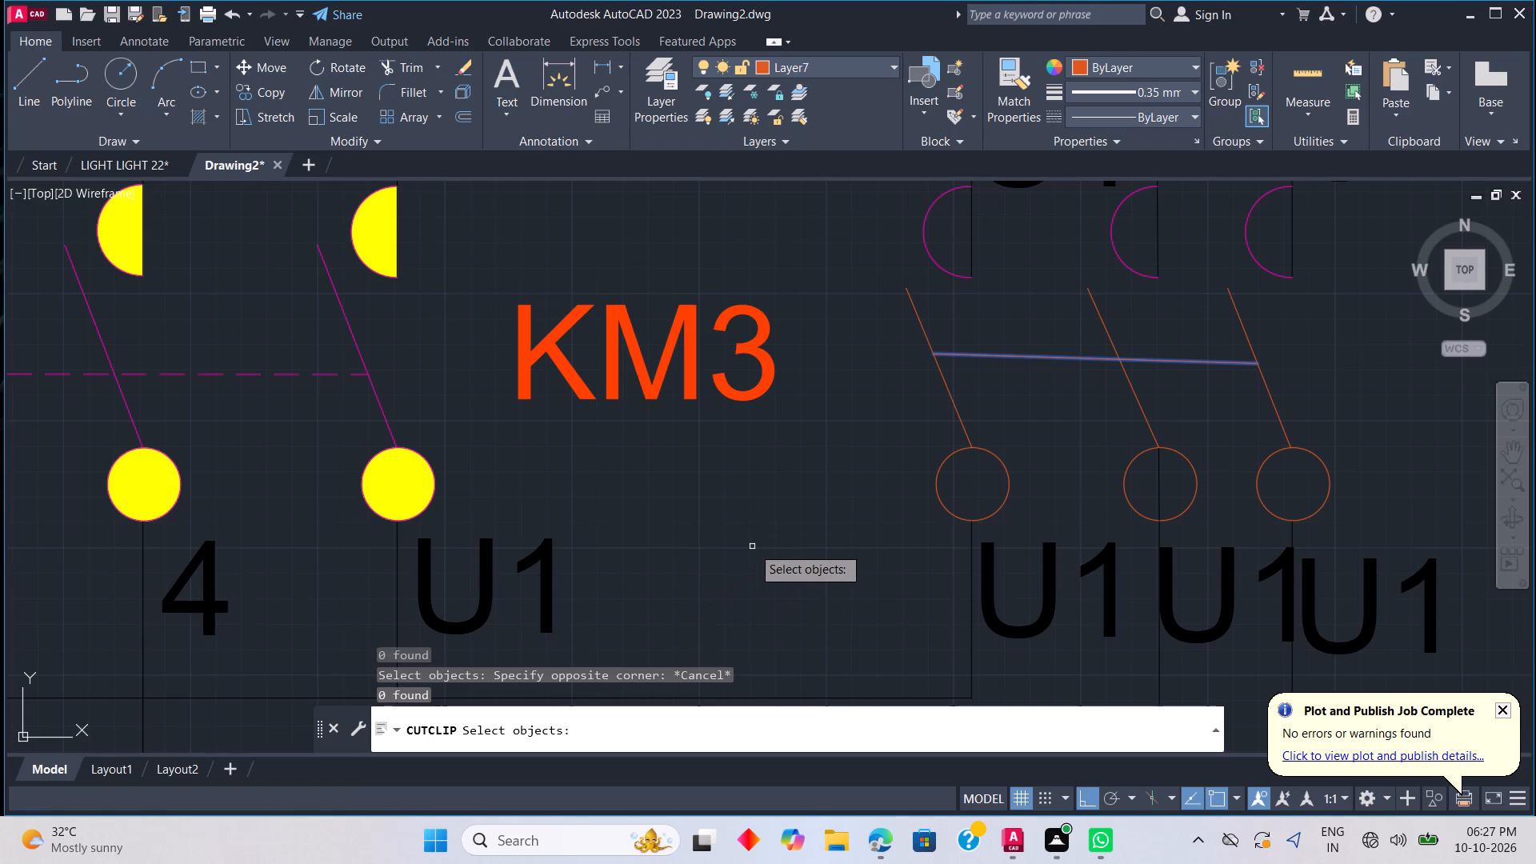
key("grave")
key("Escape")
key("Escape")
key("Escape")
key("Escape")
Replace KM3's slanted linking line with a horizontal one about 6.7 units long, from the third blade's middle past the first blade.
left_click(1029, 356)
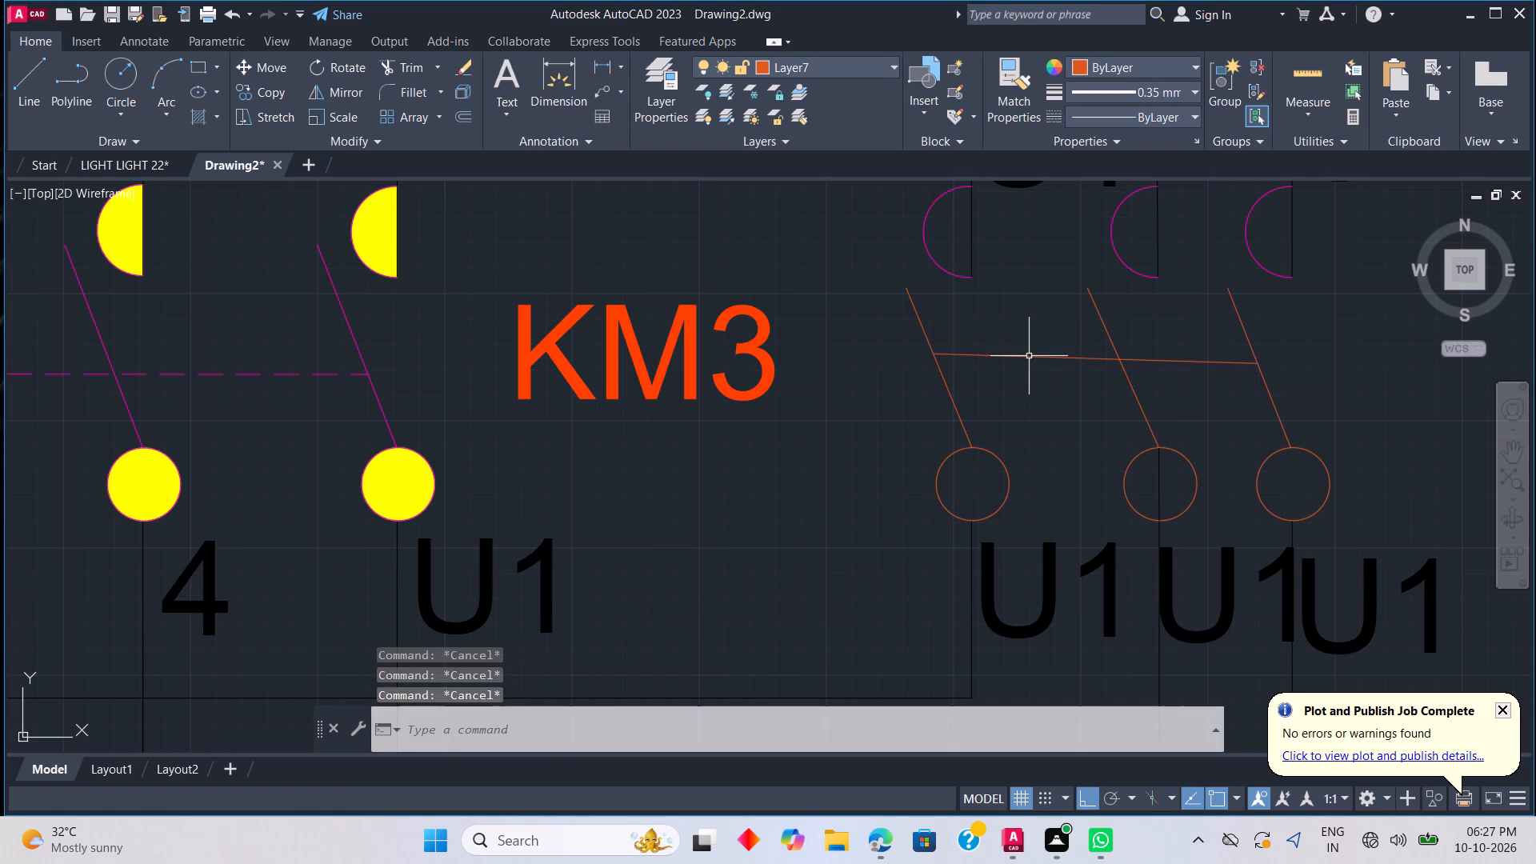
key("Delete")
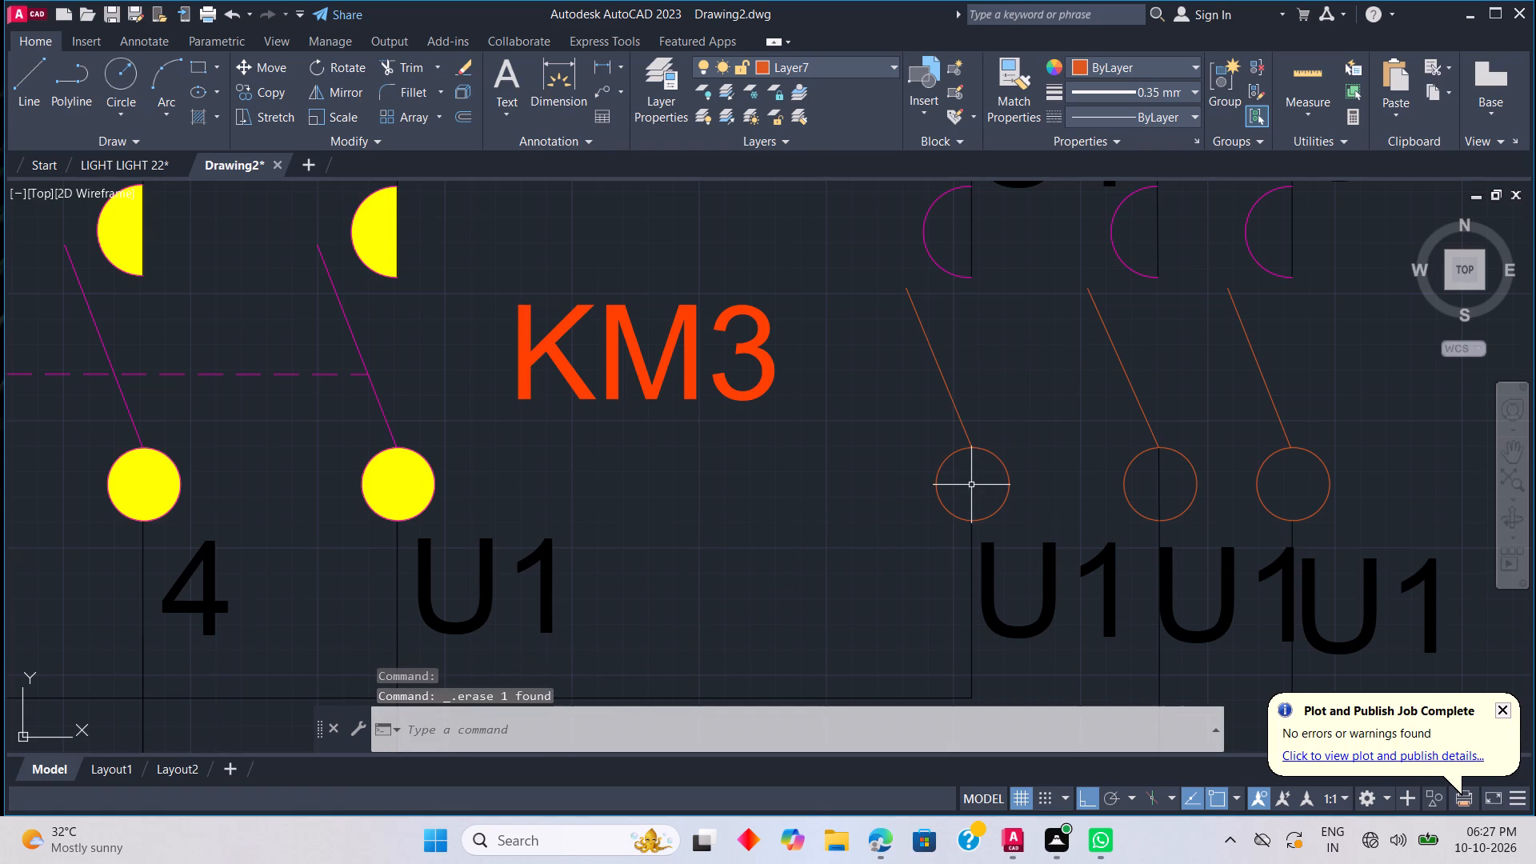
type("L")
key("space")
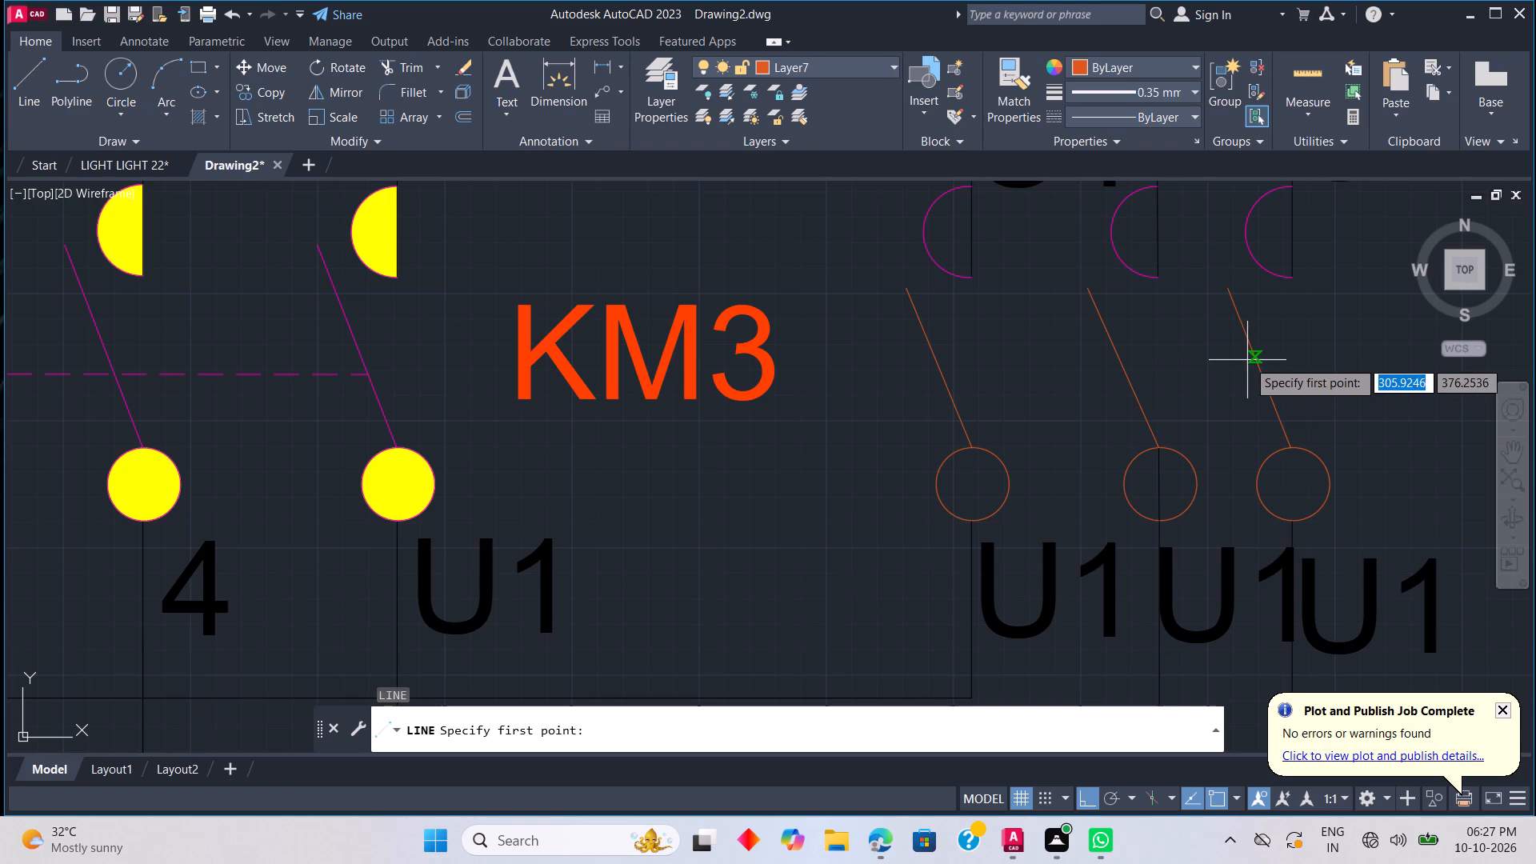
left_click(1249, 360)
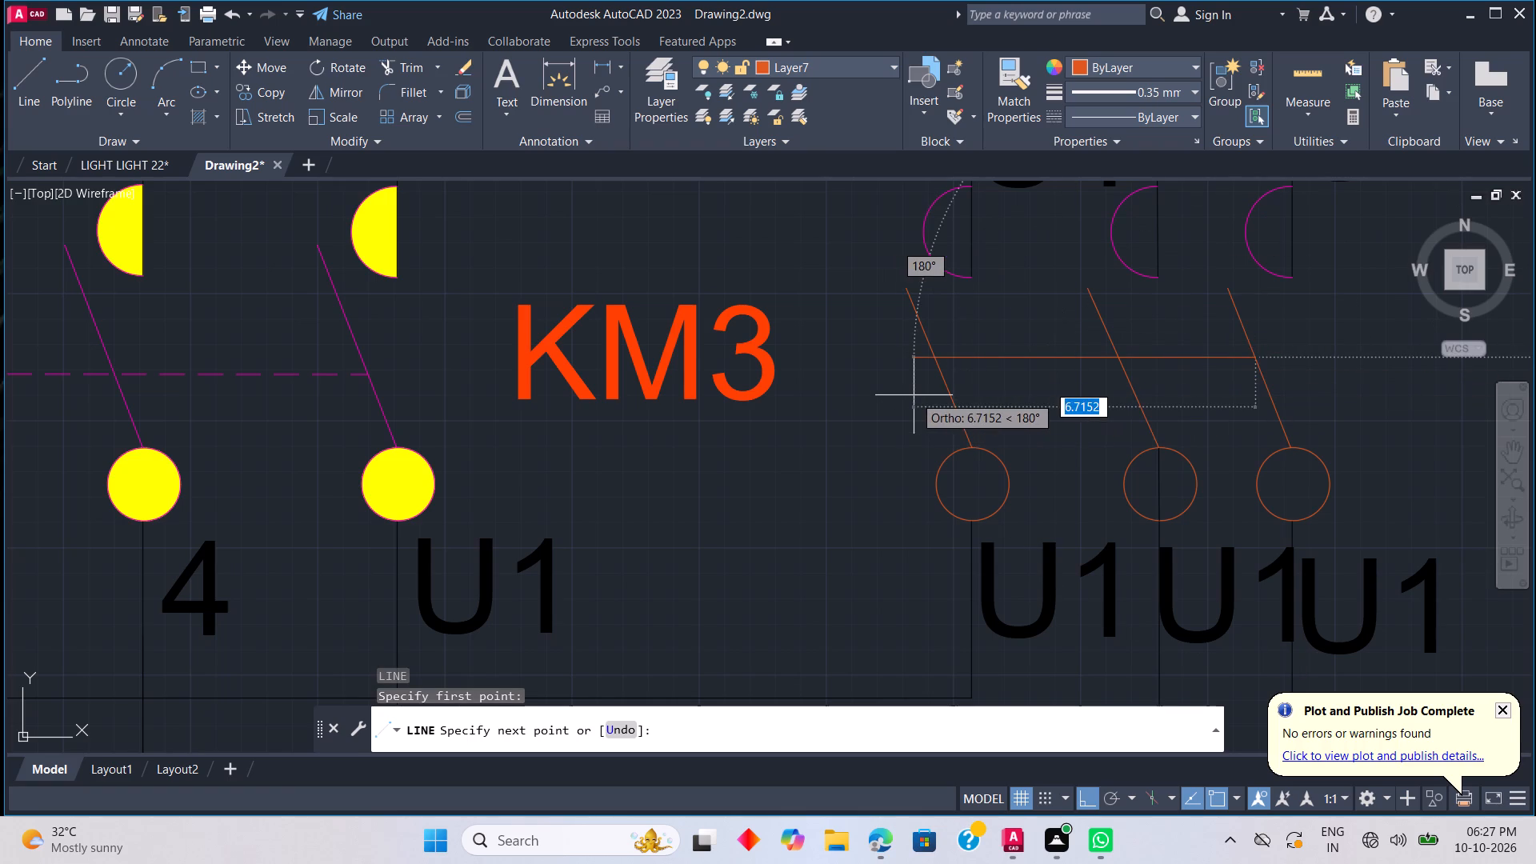
left_click(914, 395)
key("Escape")
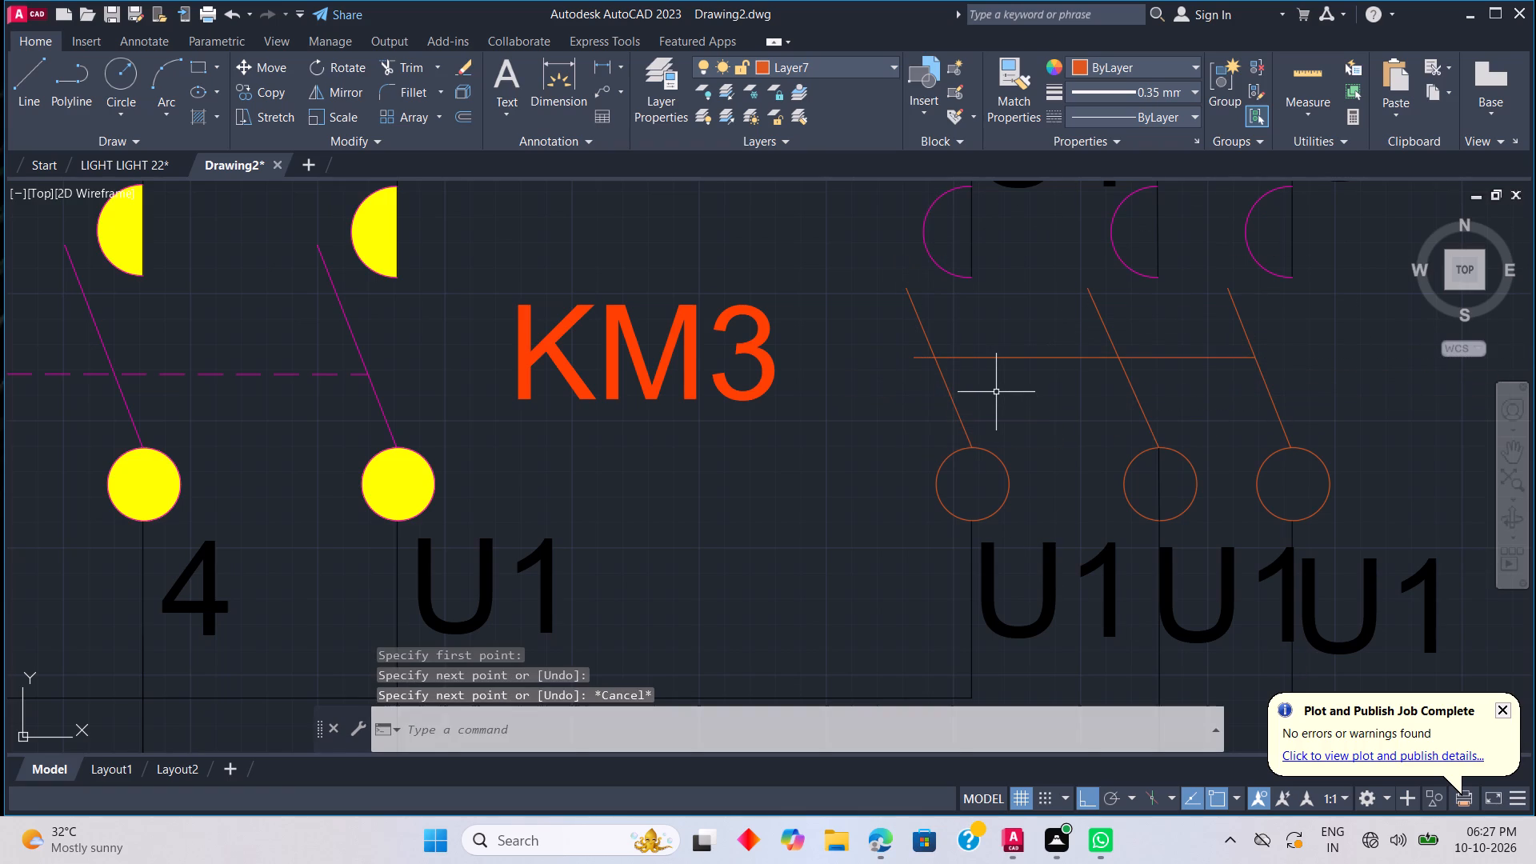
Trim off the linking line's overhang beyond KM3's first blade.
key("t")
type("R")
key("space")
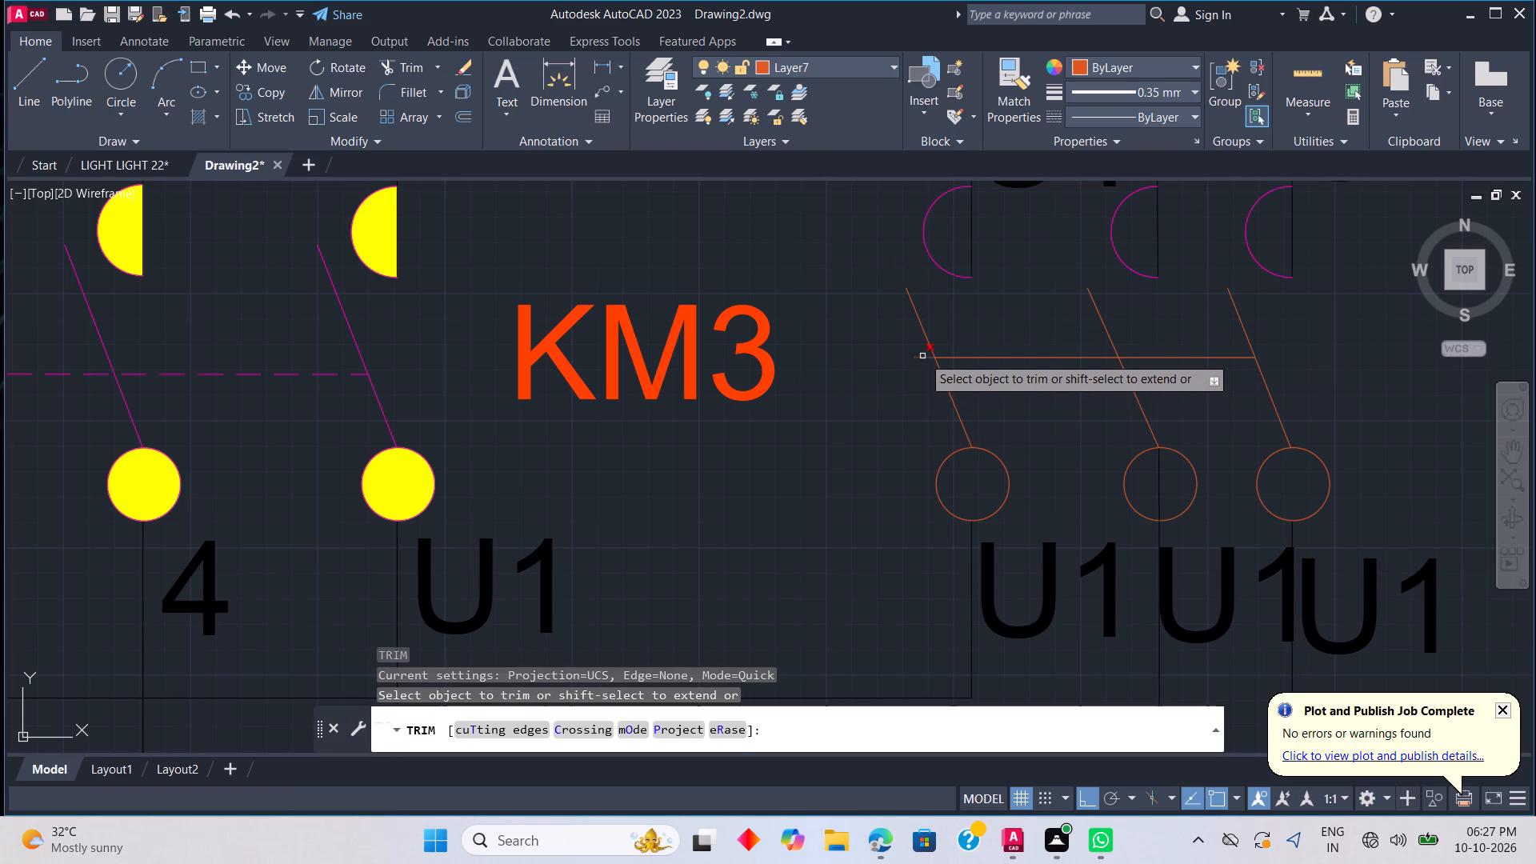
left_click(922, 356)
key("Escape")
Set the linetype of KM3's horizontal linking line to DASHED.
left_click(1007, 355)
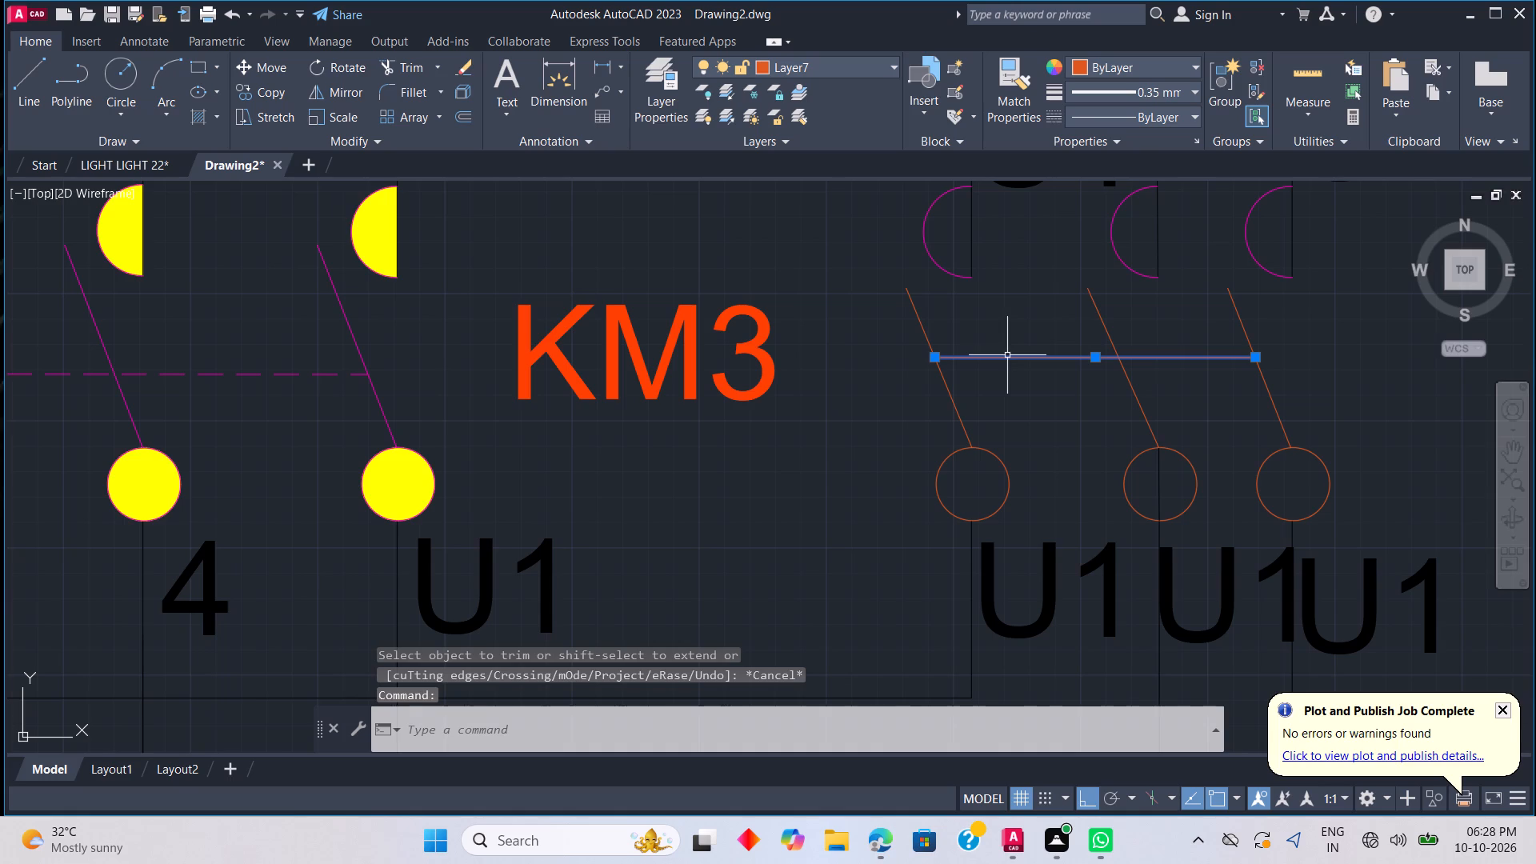
left_click(1172, 117)
left_click(1155, 215)
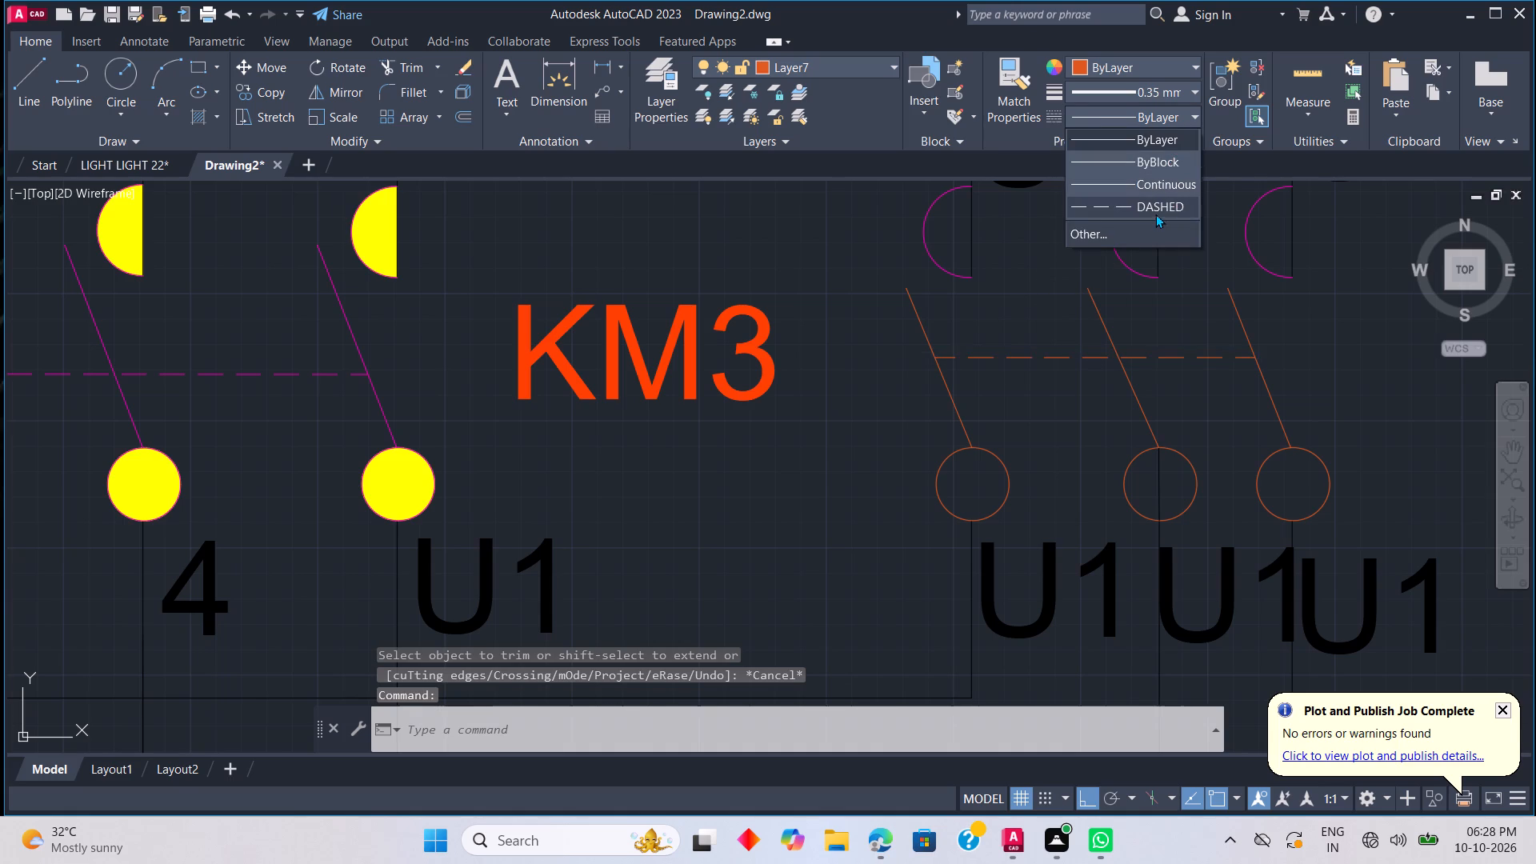
key("Escape")
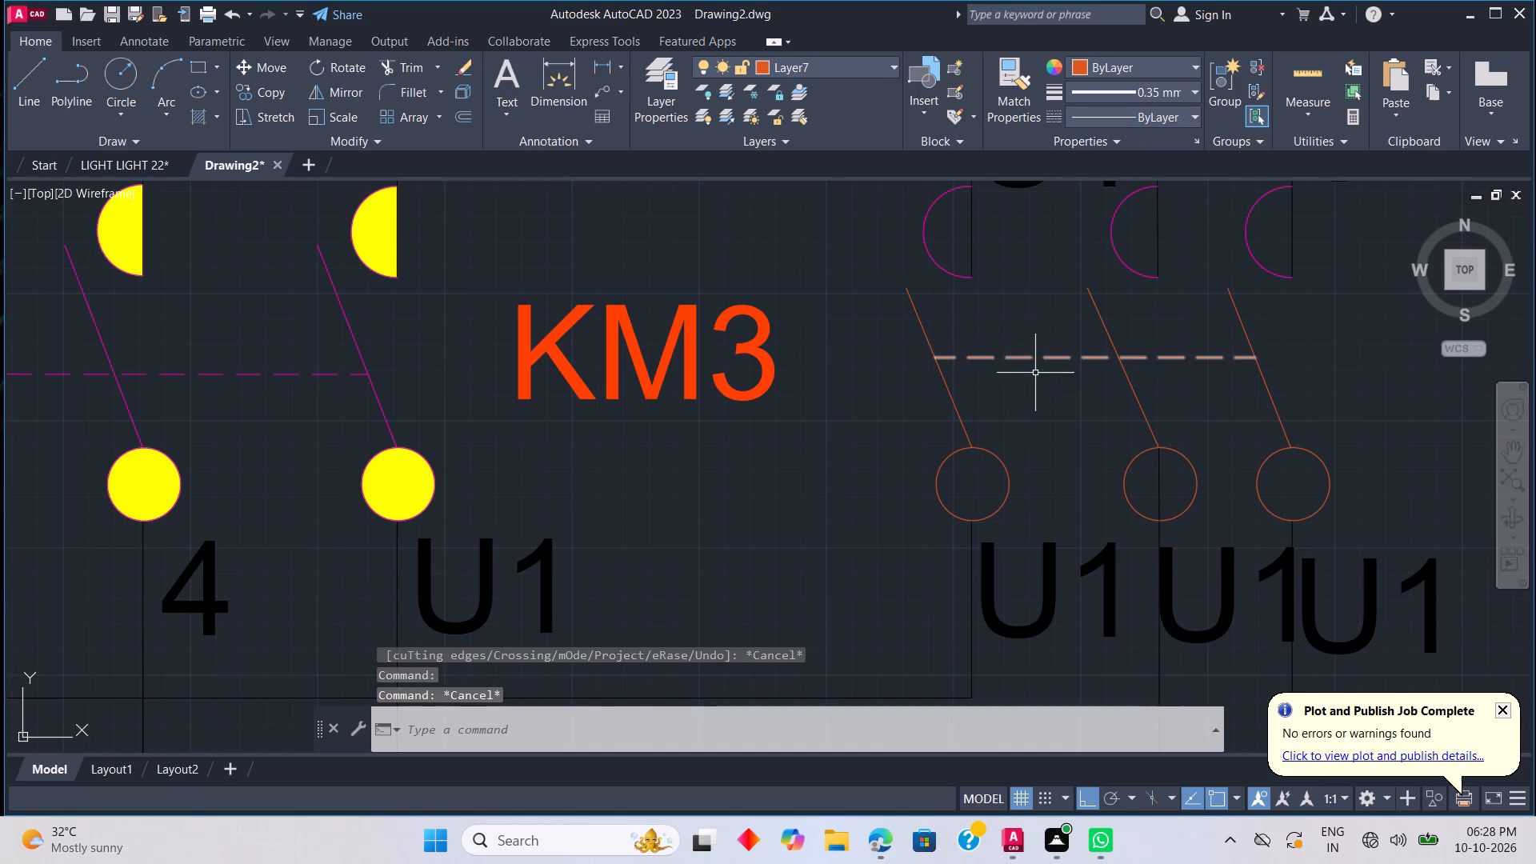
Turn Ortho off and move the KM3 label closer to its contactor's first pole.
scroll(1026, 386, "down", 3)
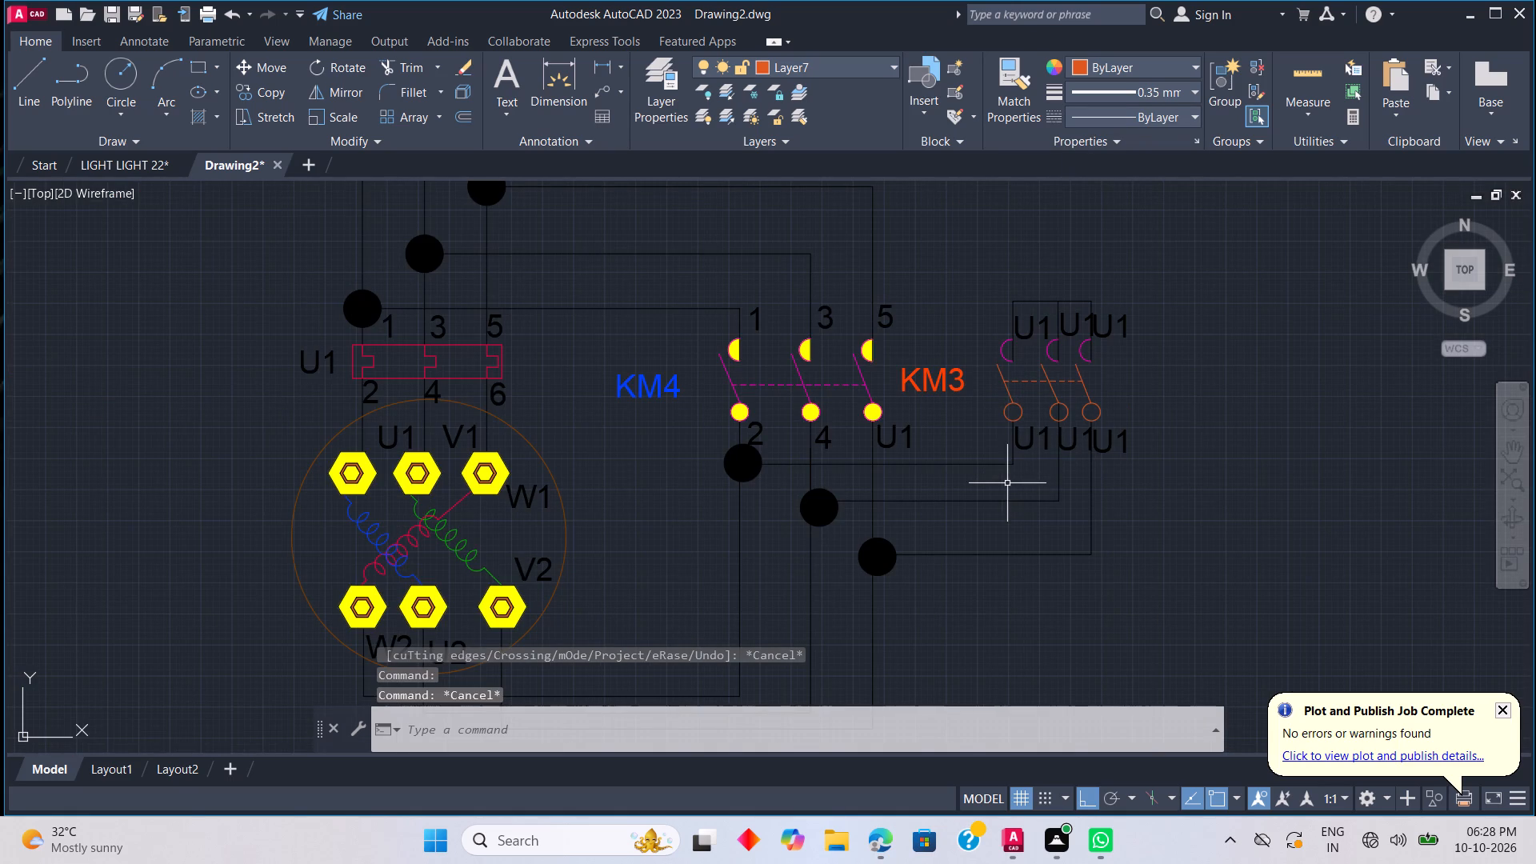
scroll(964, 390, "up", 2)
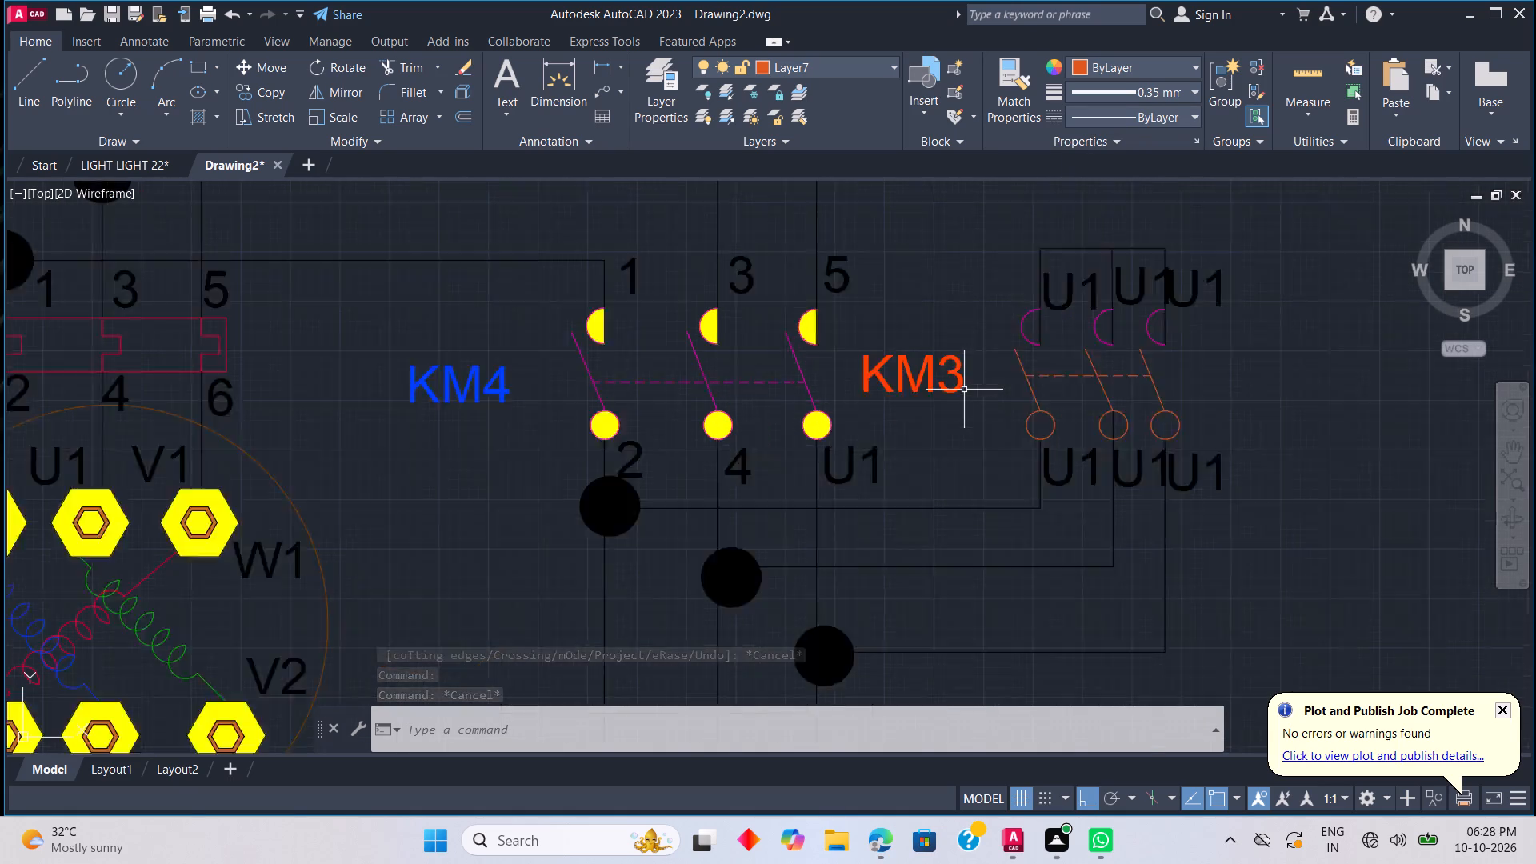
left_click(956, 374)
left_click(794, 395)
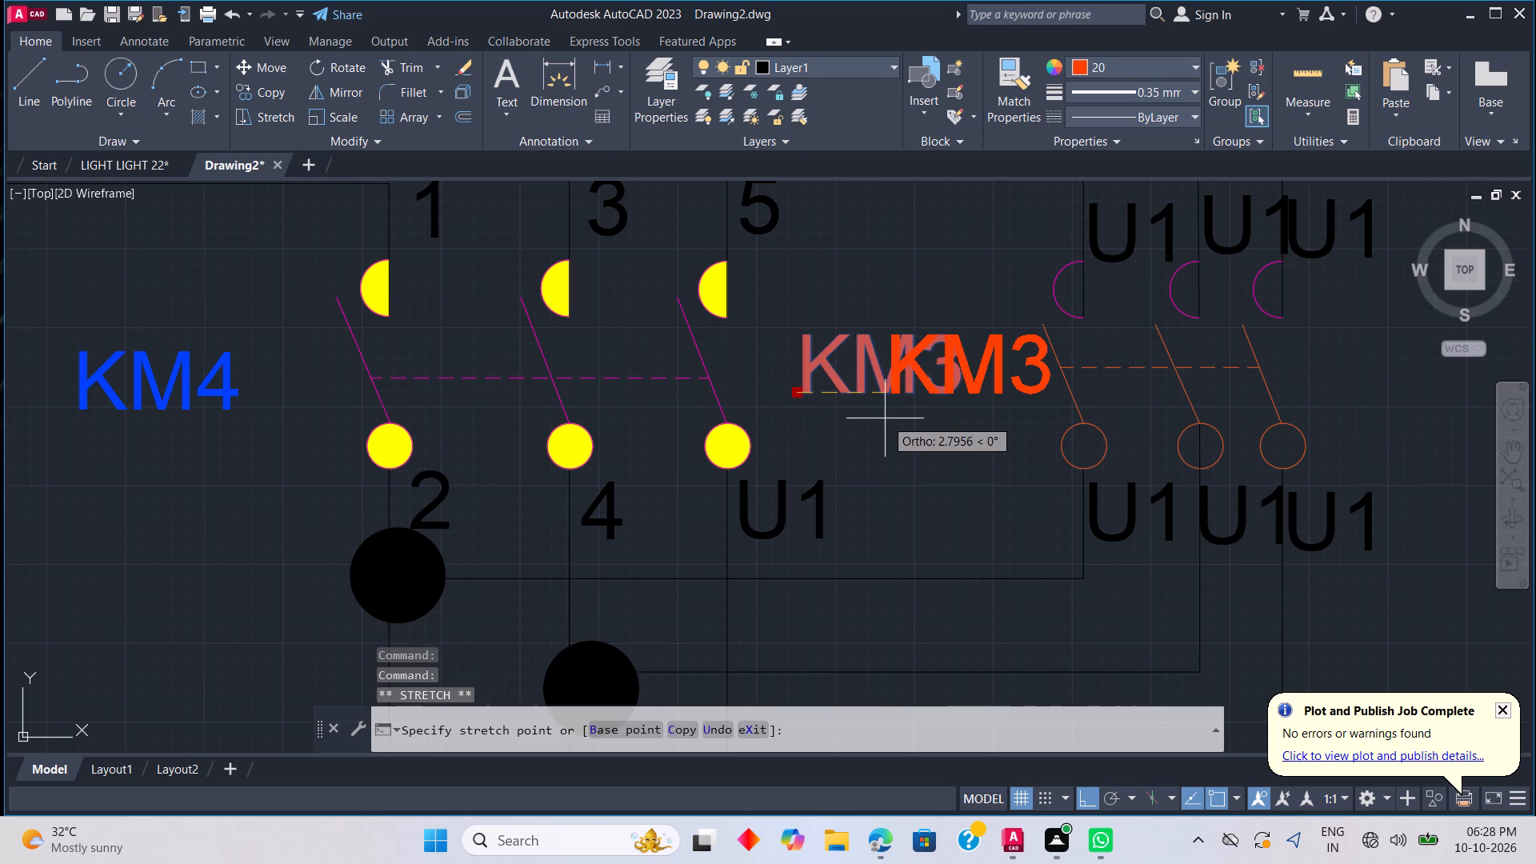
left_click(1087, 797)
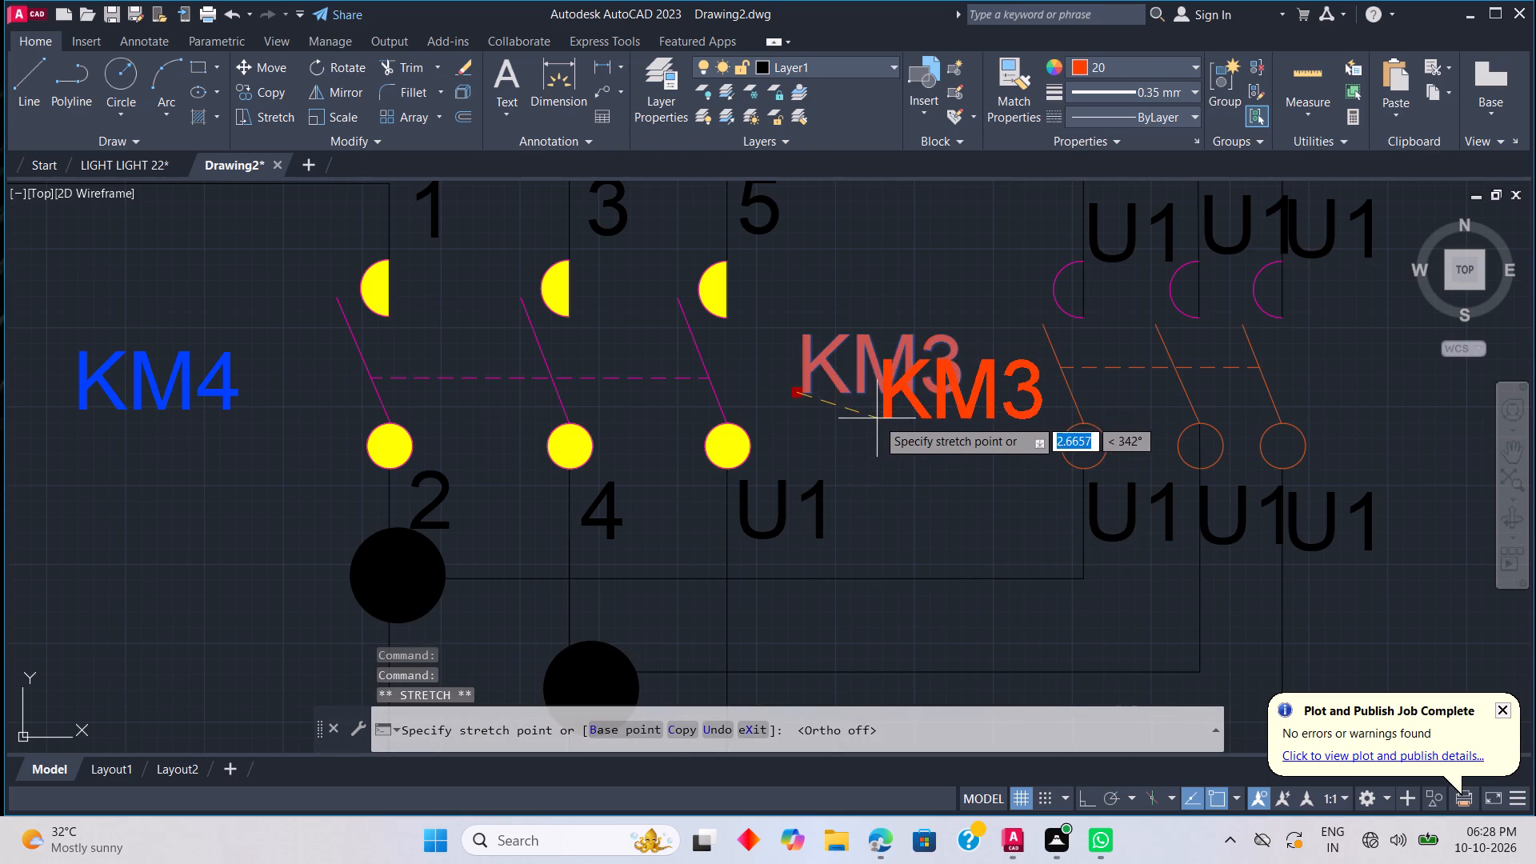
left_click(879, 423)
key("Escape")
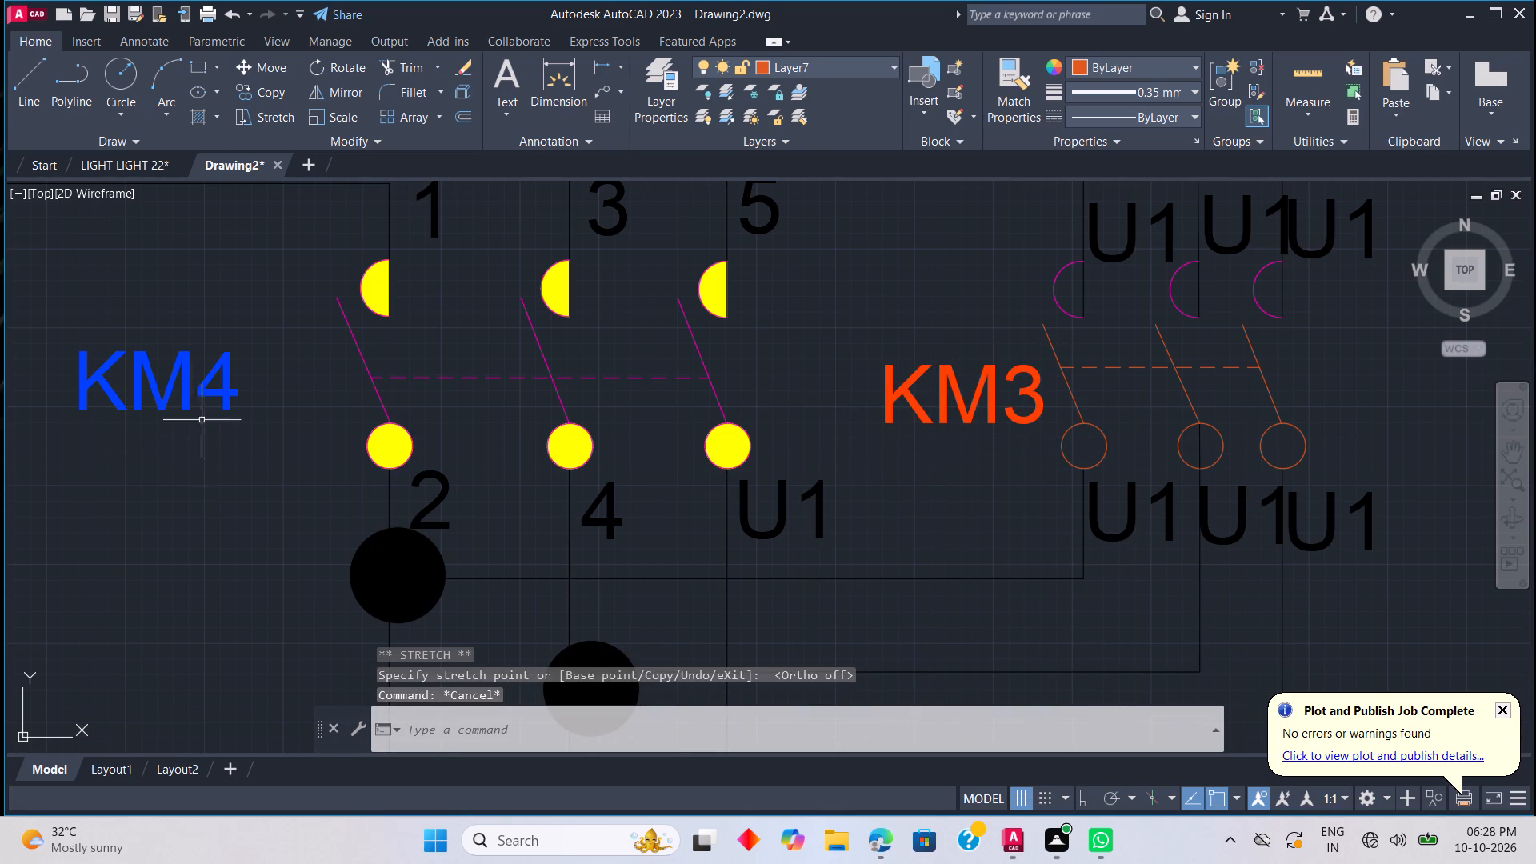
Move the KM4 label closer to its contactor, just beside the first pole.
left_click(159, 391)
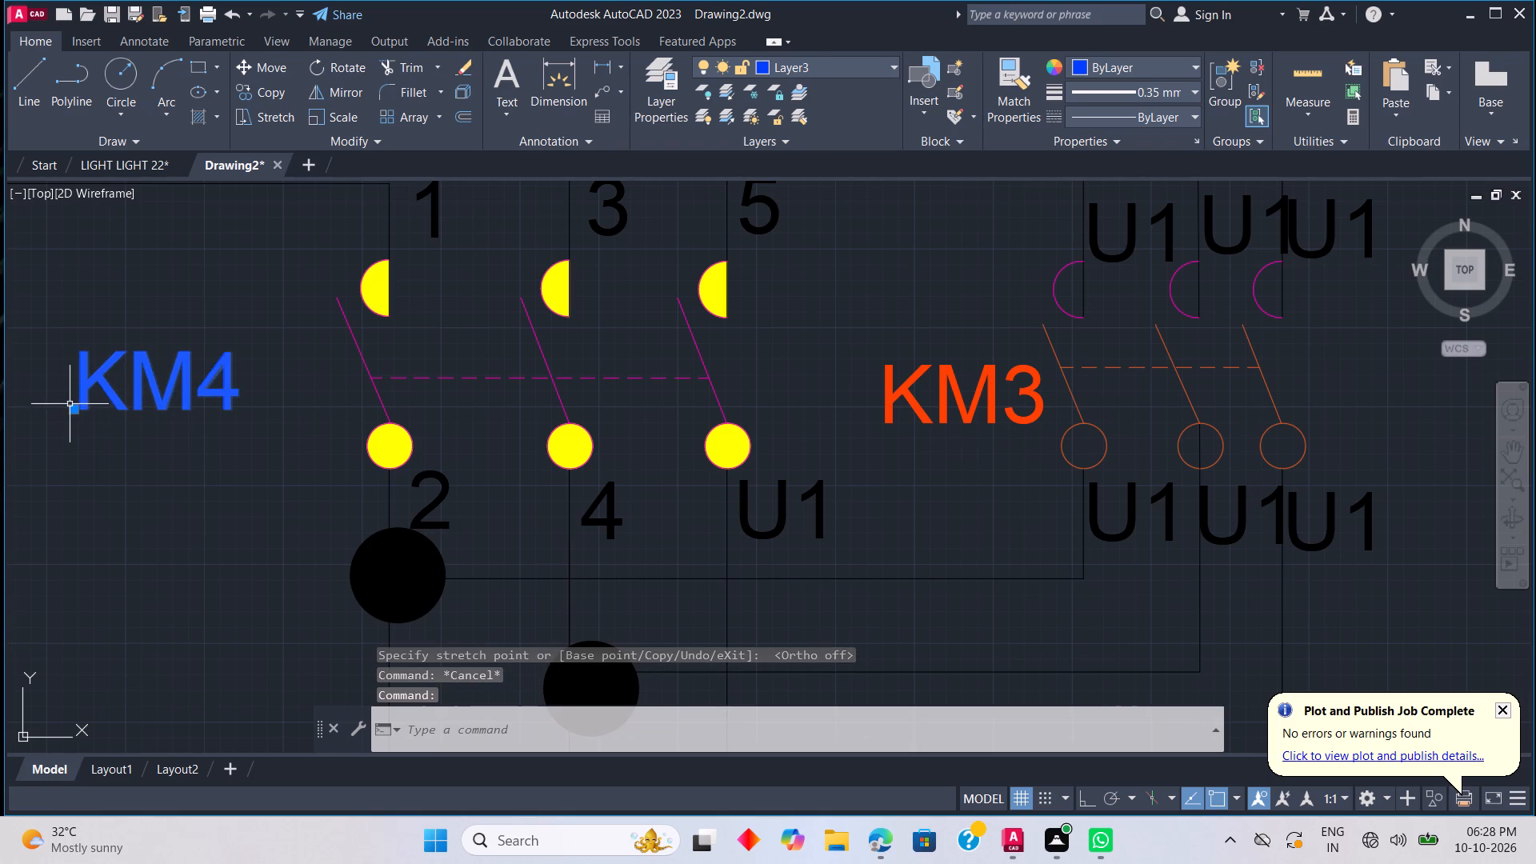
left_click(72, 410)
left_click(176, 428)
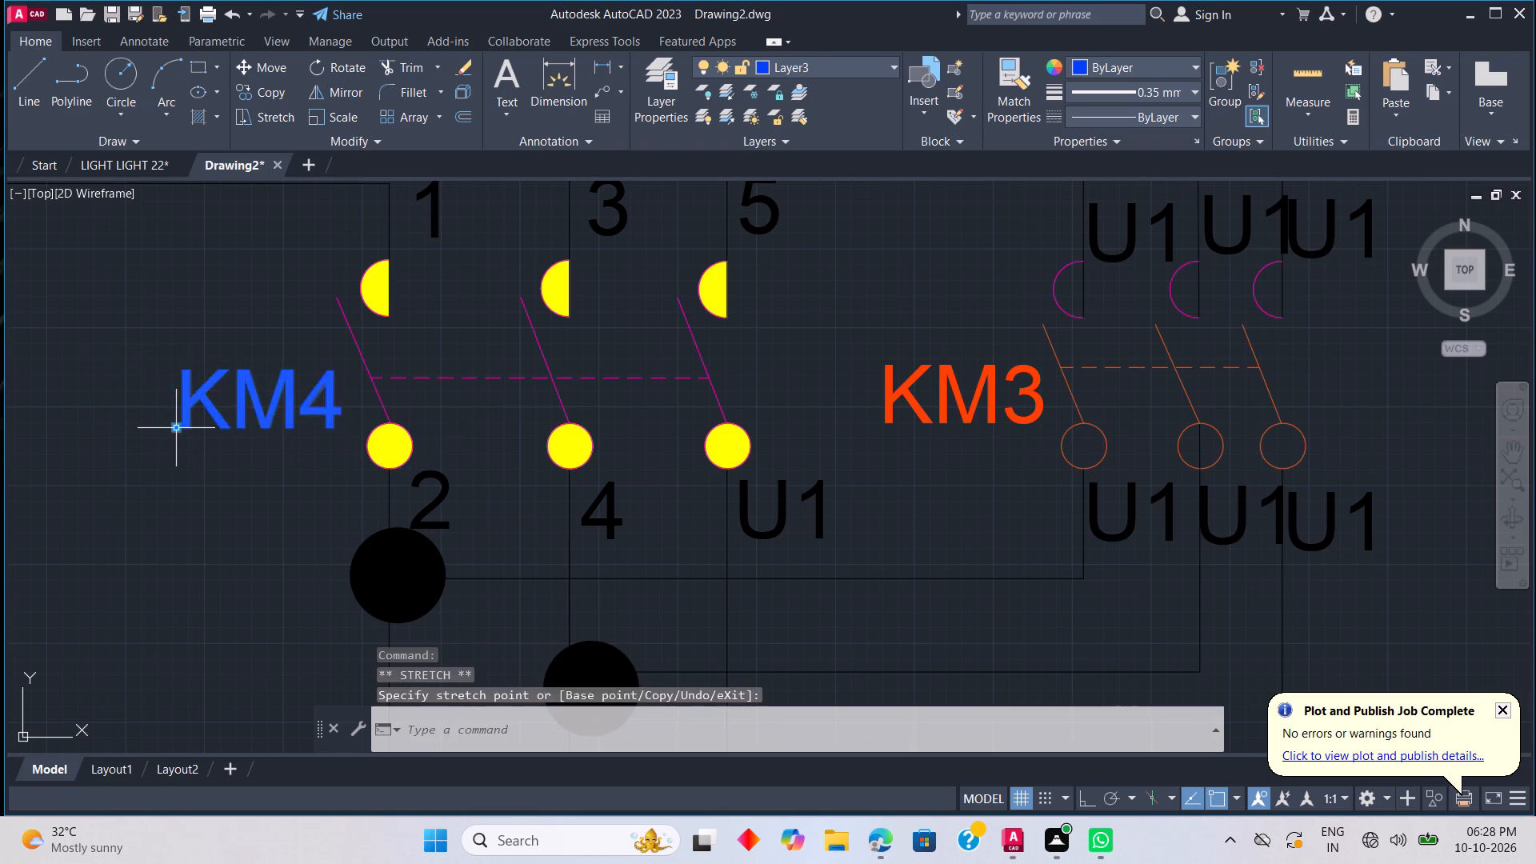
key("Escape")
Rename the U1 label beside the overload relay above the motor as F2.
scroll(718, 492, "down", 4)
scroll(603, 464, "up", 2)
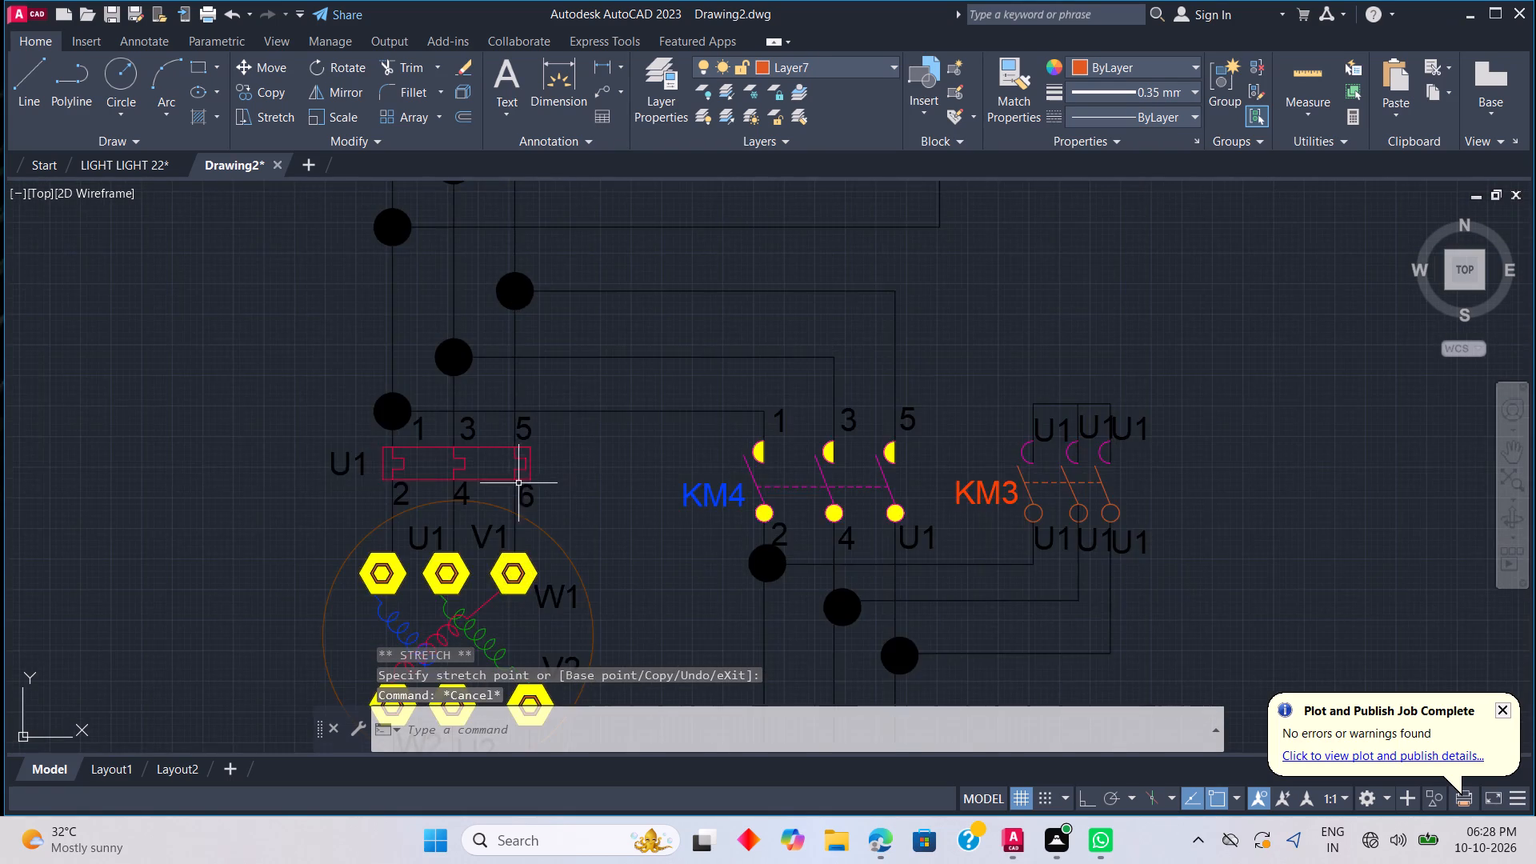
scroll(531, 493, "down", 1)
scroll(414, 482, "up", 2)
left_click(414, 470)
double_click(418, 469)
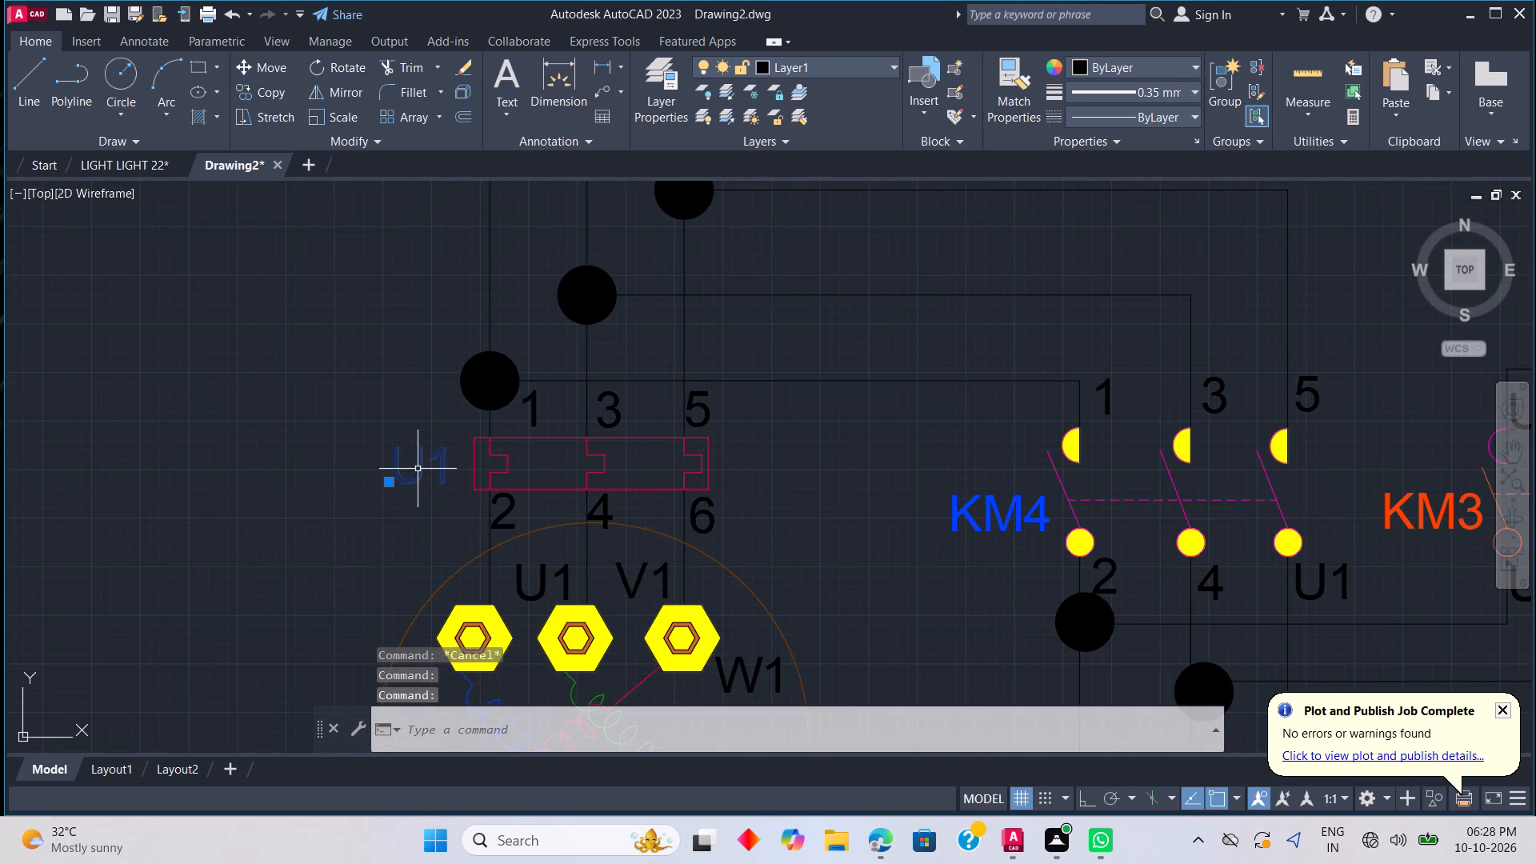
key("BackSpace")
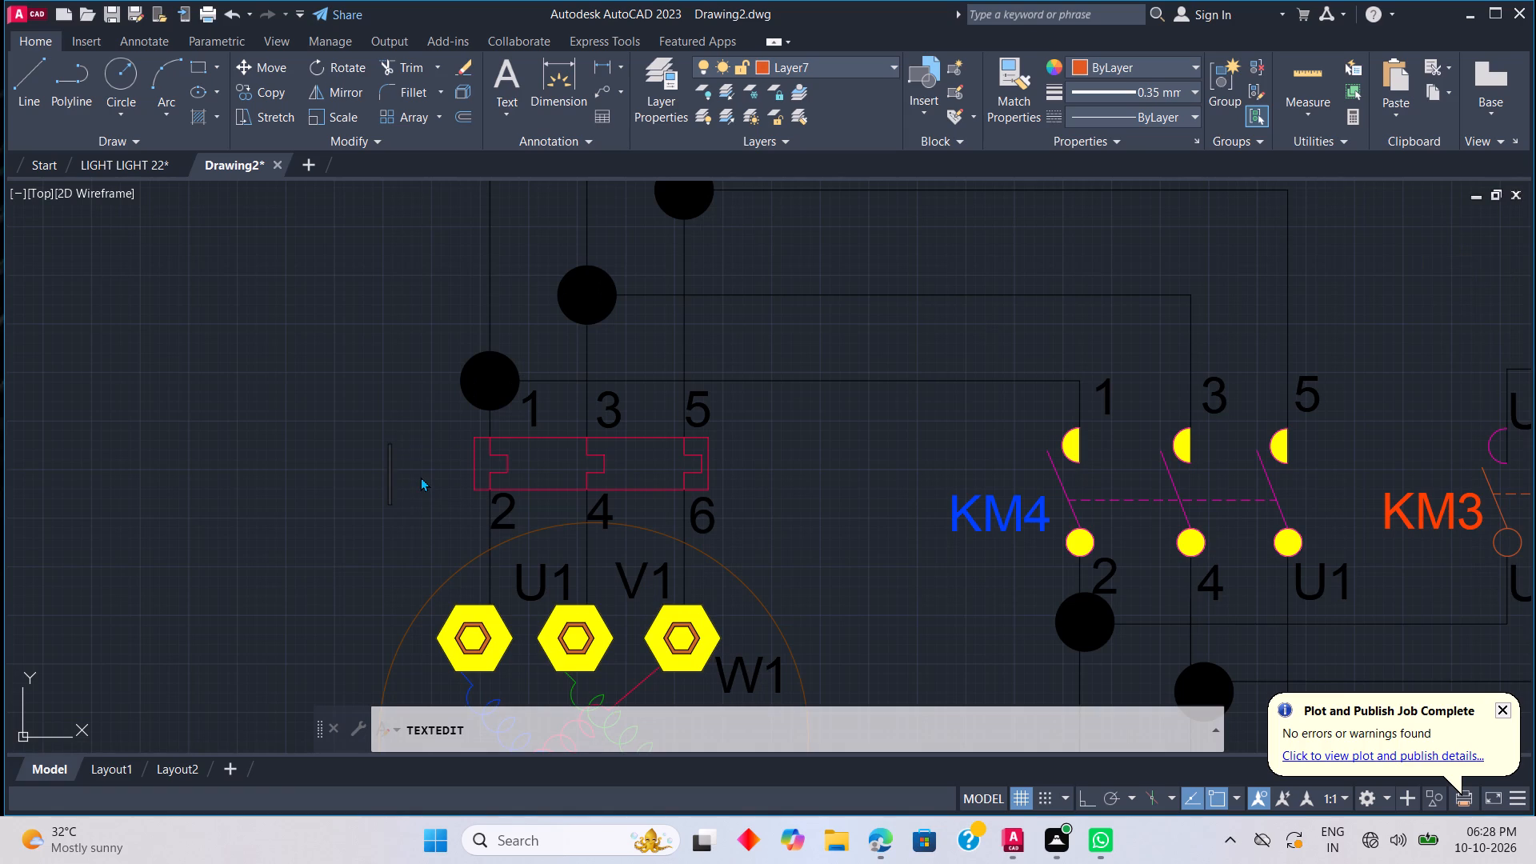
key("f")
key("2")
left_click(294, 410)
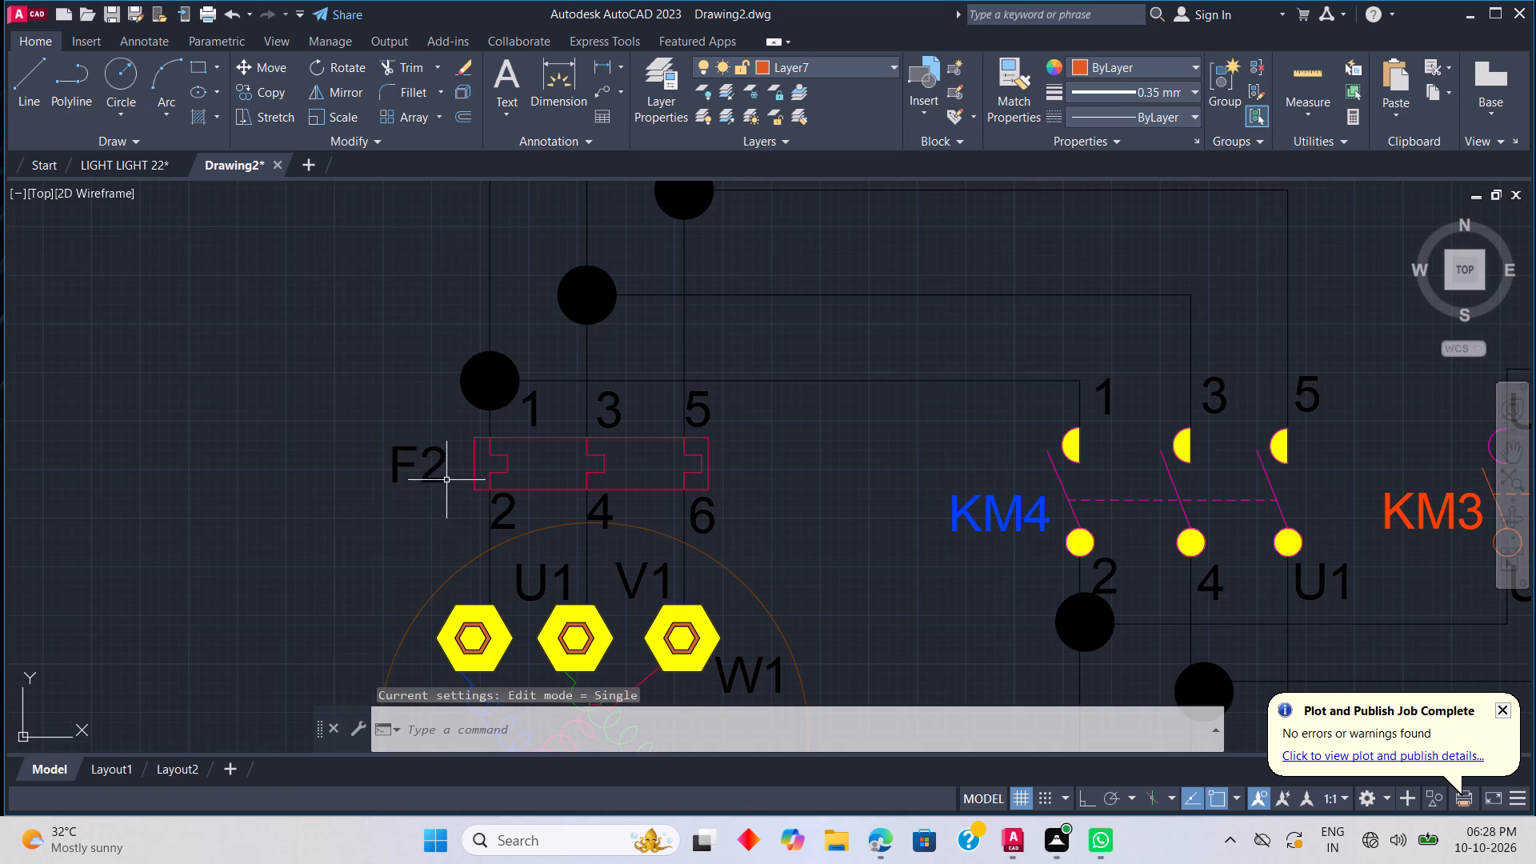
Assign the F2 label to the magenta Layer2.
left_click(442, 466)
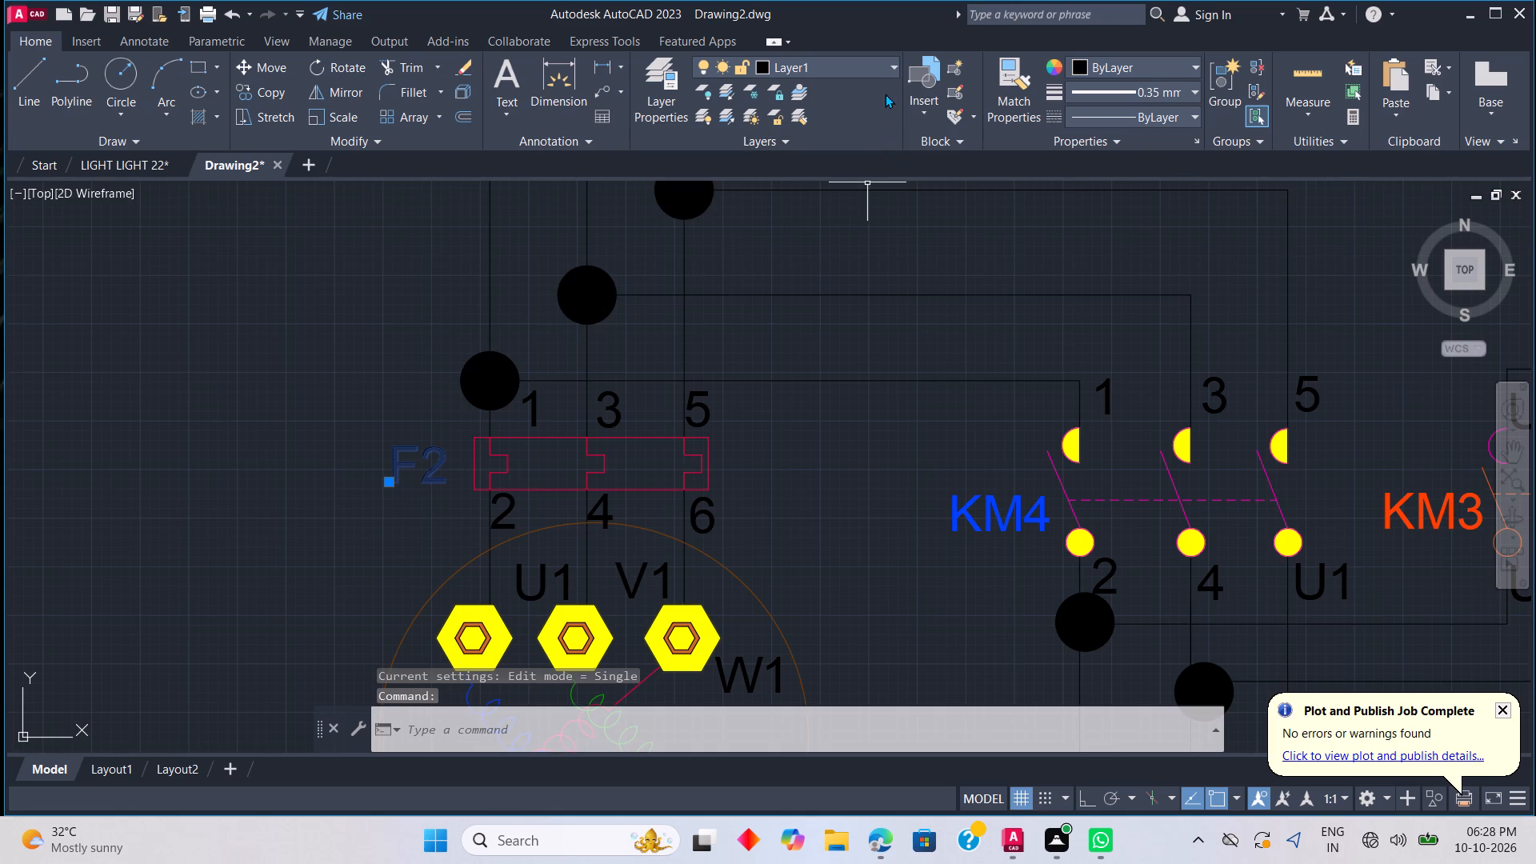
left_click(885, 56)
left_click(852, 140)
key("Escape")
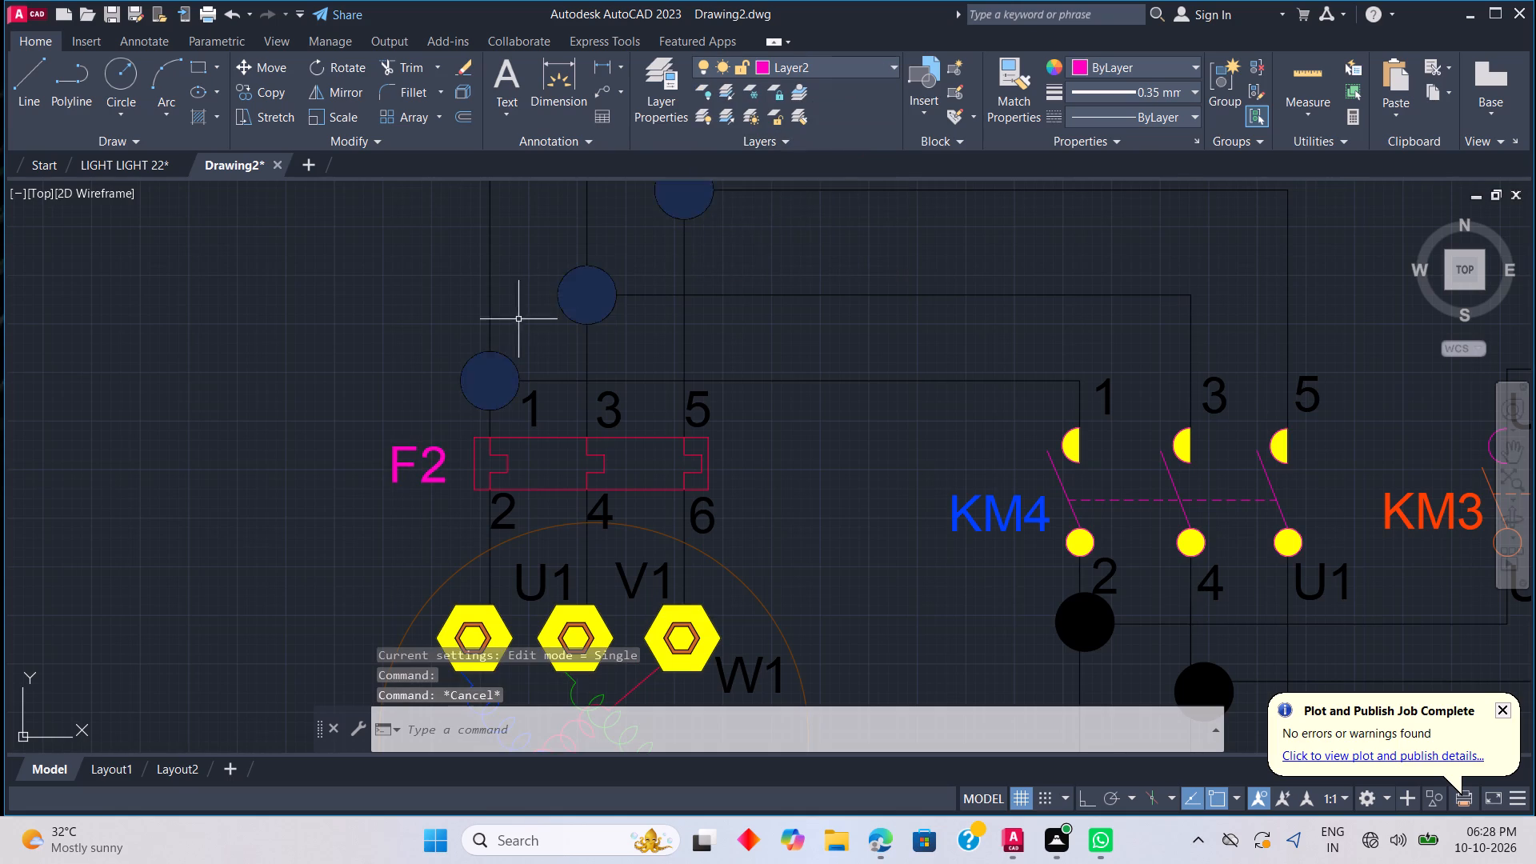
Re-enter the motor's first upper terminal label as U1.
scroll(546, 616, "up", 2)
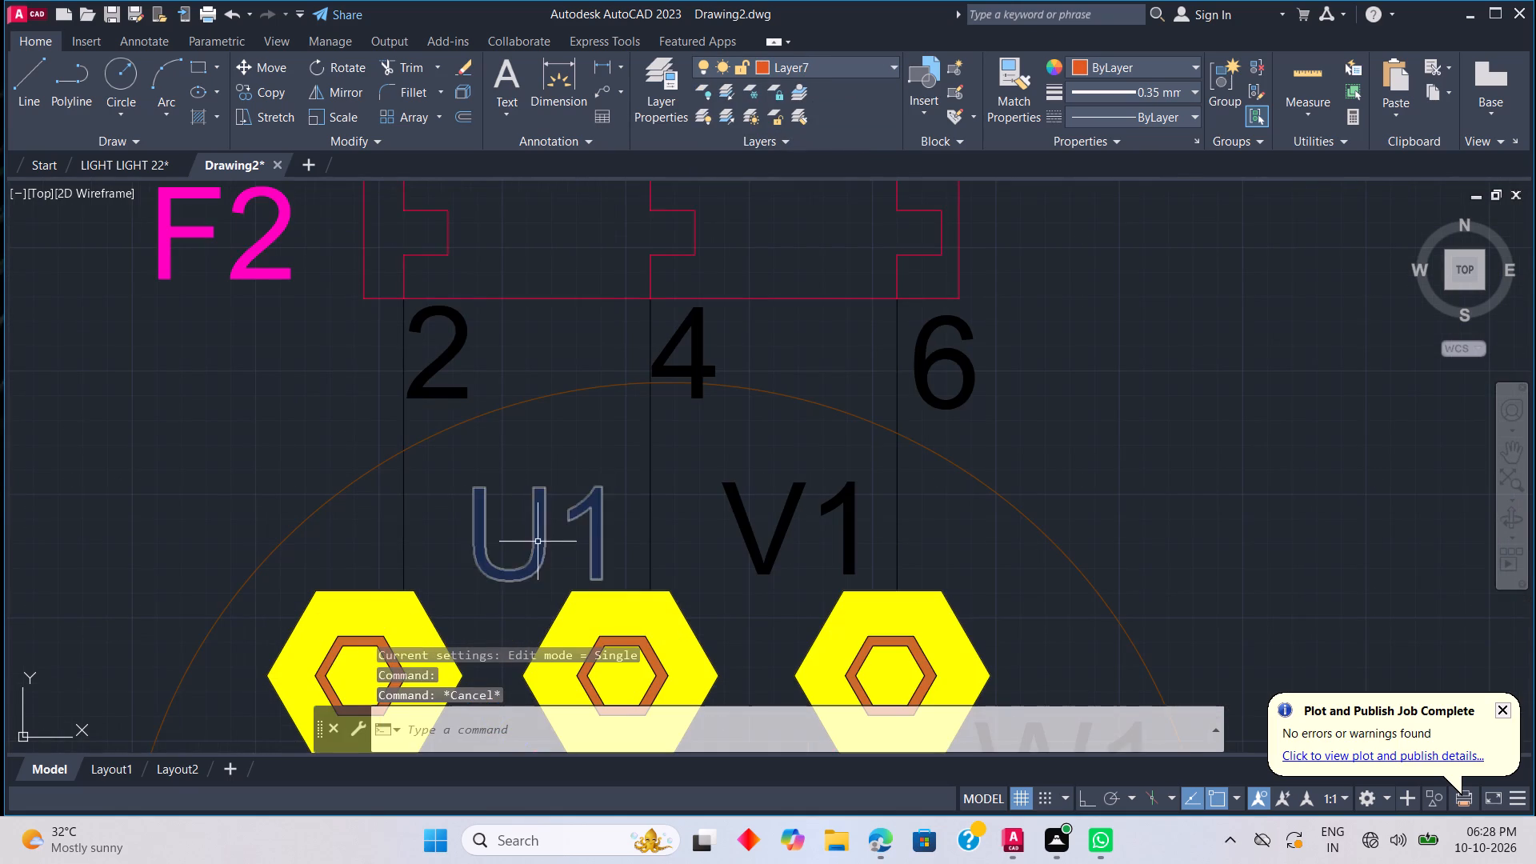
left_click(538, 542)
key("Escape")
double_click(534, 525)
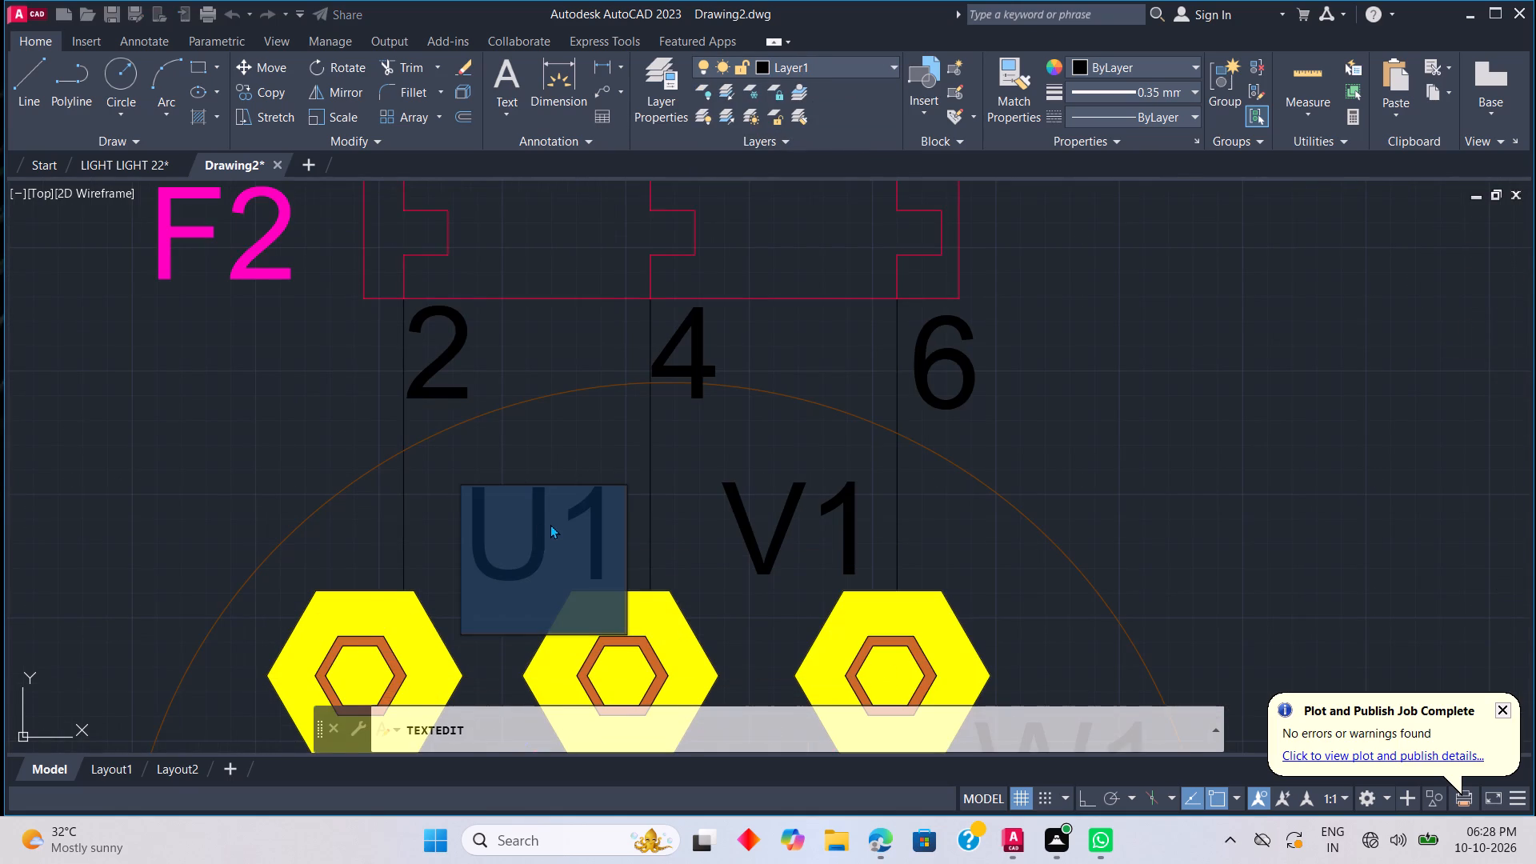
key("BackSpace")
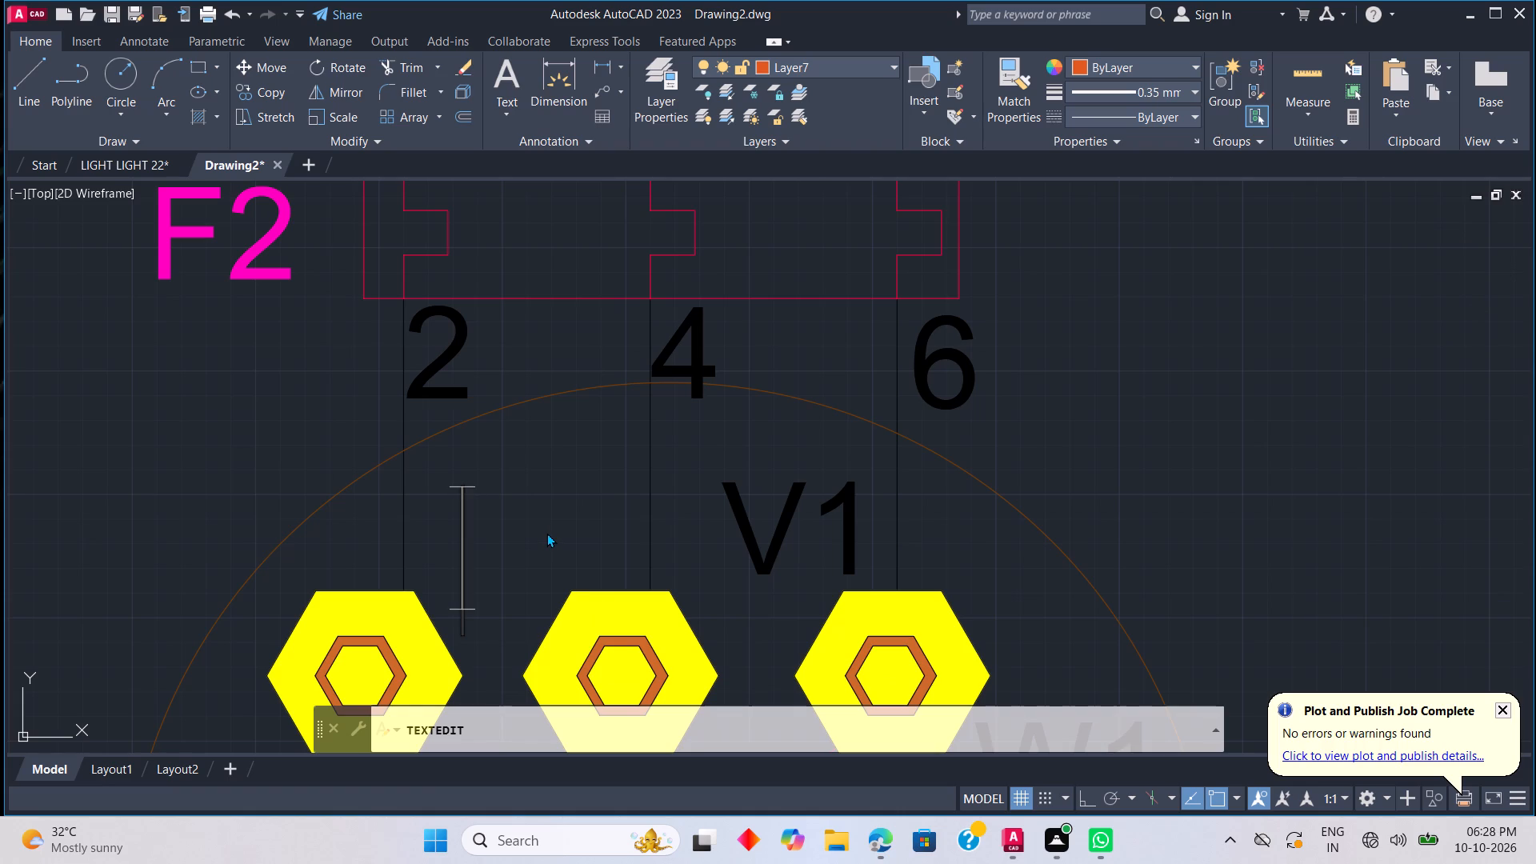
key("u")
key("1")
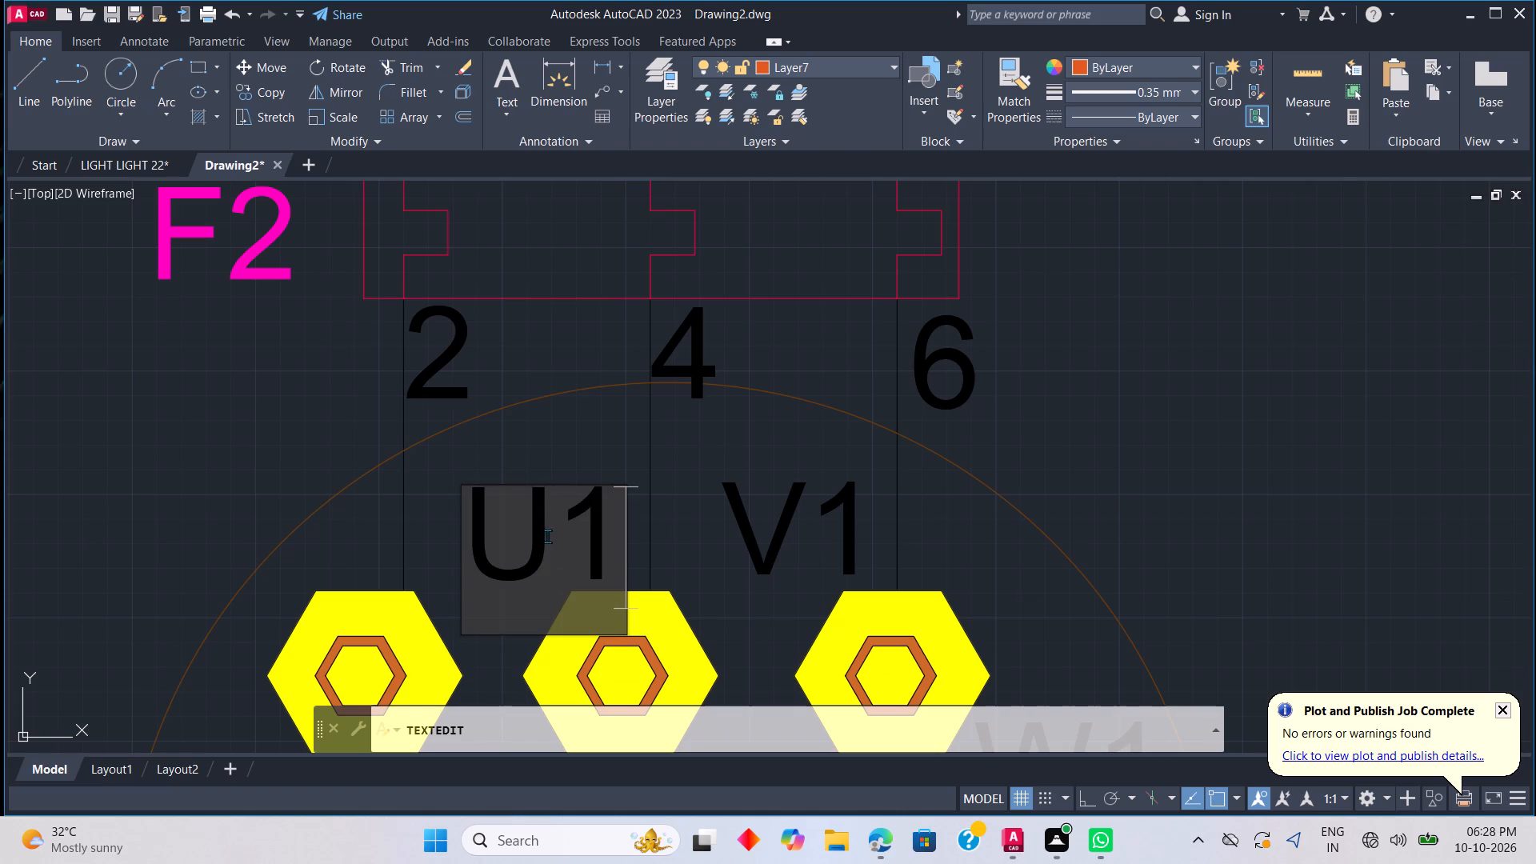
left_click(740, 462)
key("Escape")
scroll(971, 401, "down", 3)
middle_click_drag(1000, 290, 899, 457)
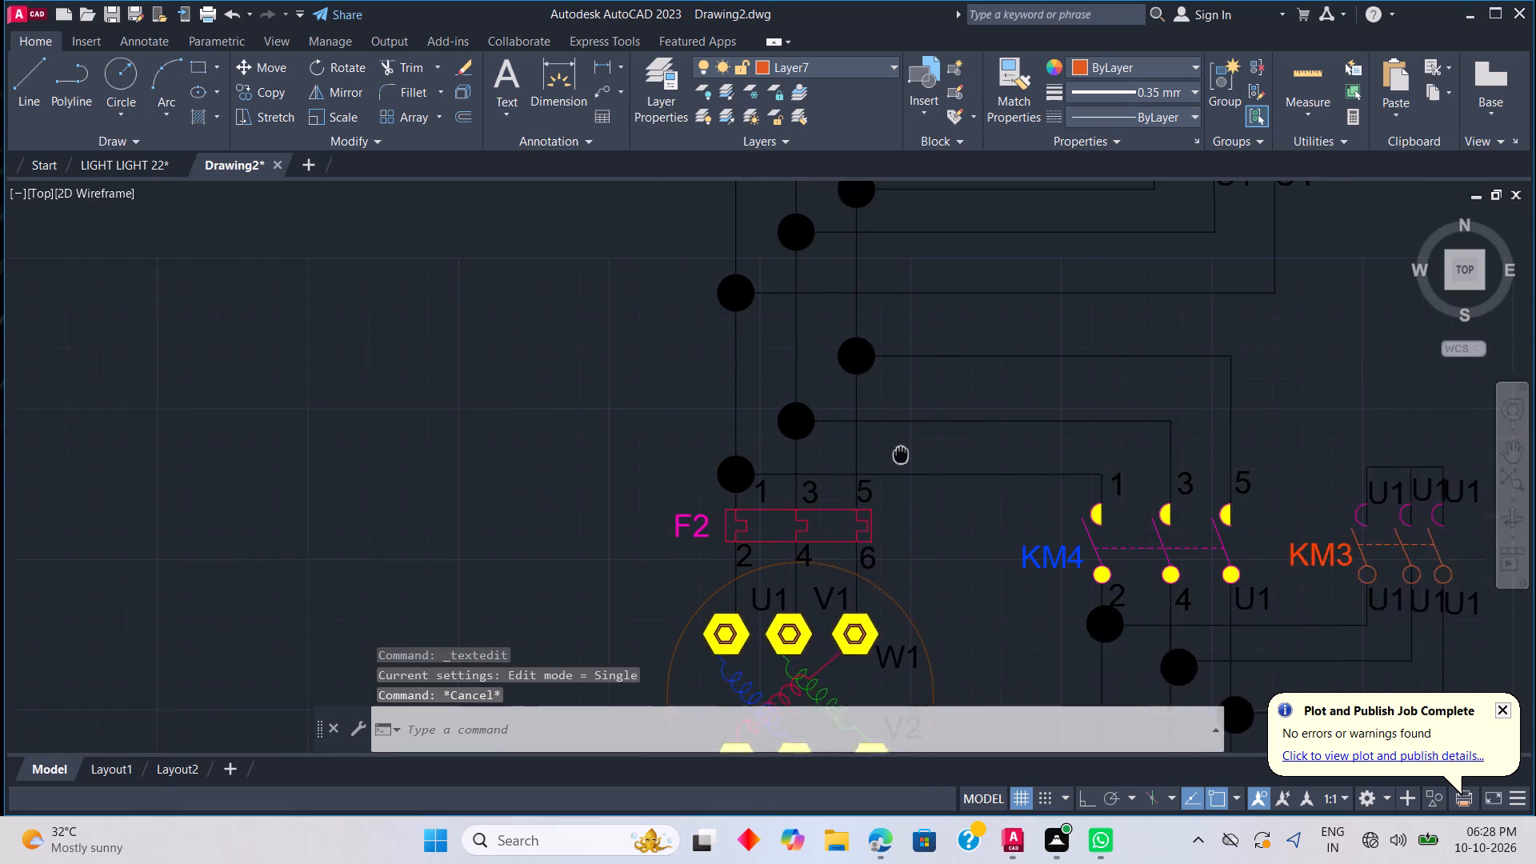
Rename the U1 label below KM4's third pole as 6.
middle_click_drag(899, 457, 870, 500)
scroll(1237, 646, "up", 2)
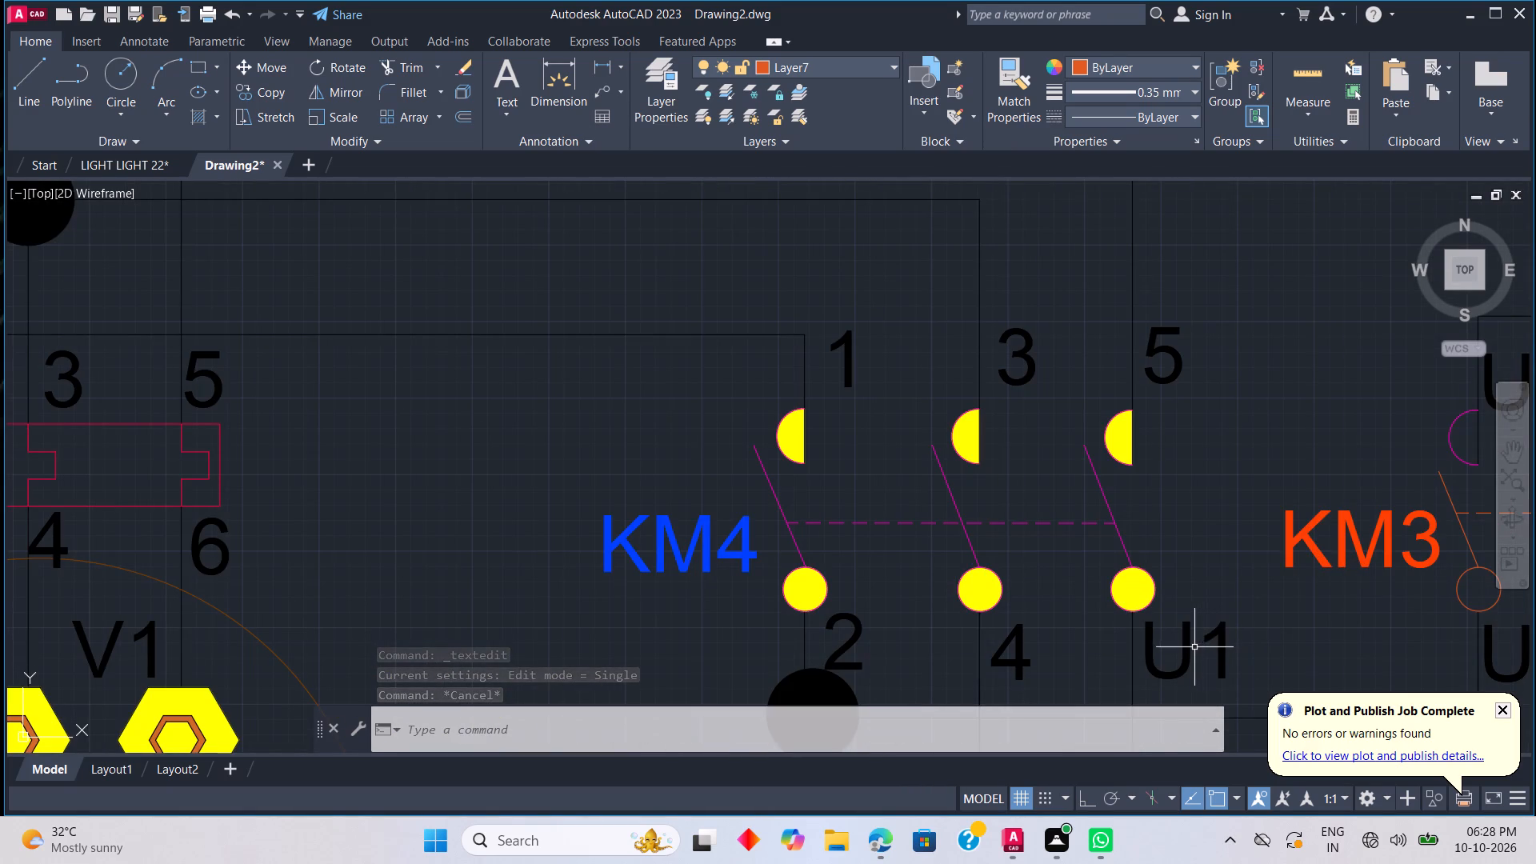
double_click(1190, 650)
key("BackSpace")
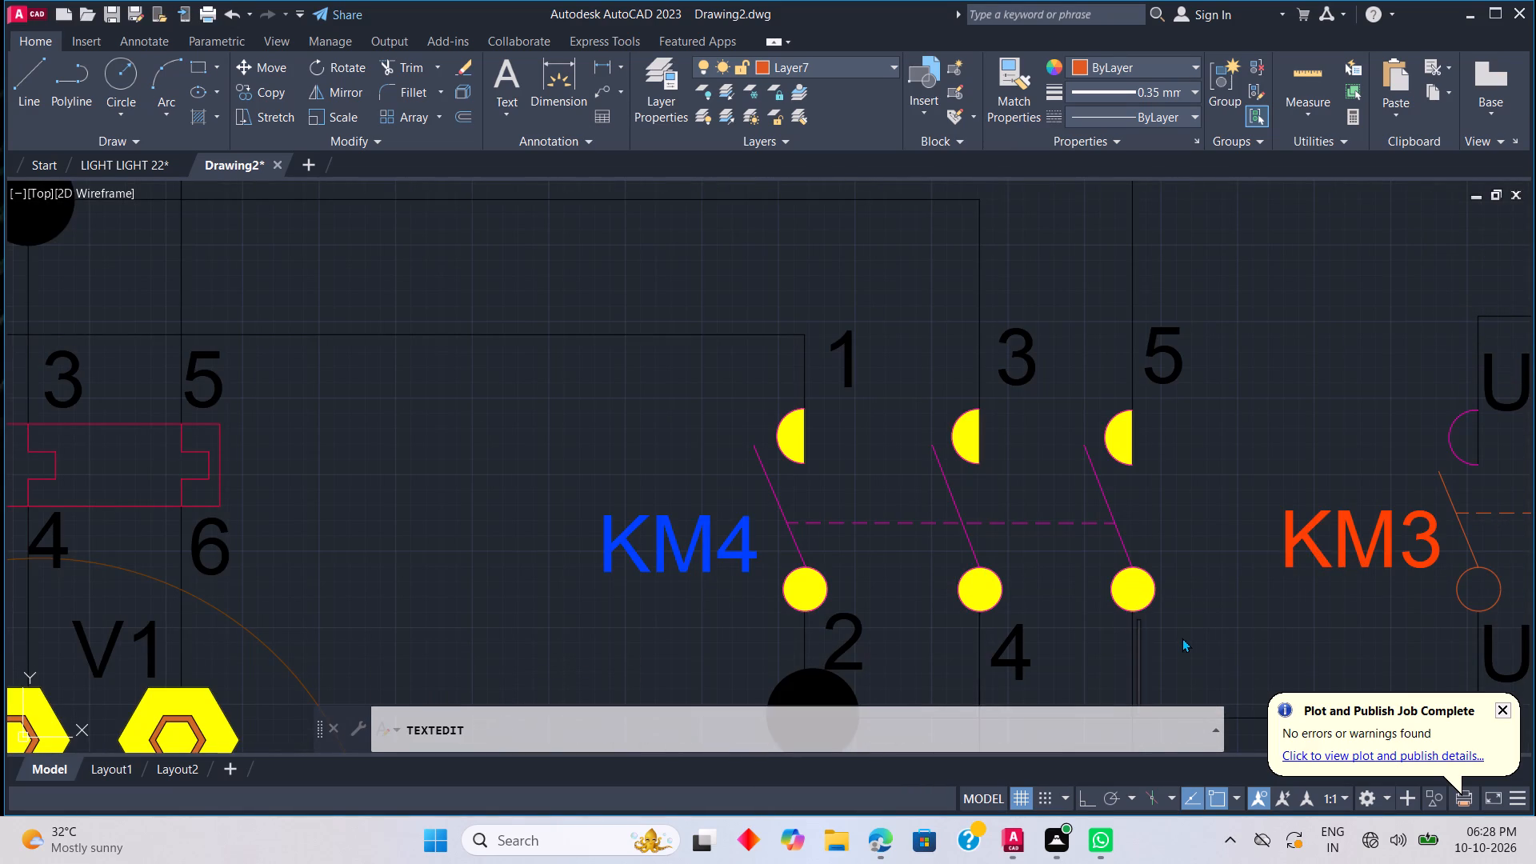
key("6")
left_click(1238, 334)
Delete the U1 label above the first pole of contactor KM3.
scroll(1298, 569, "down", 3)
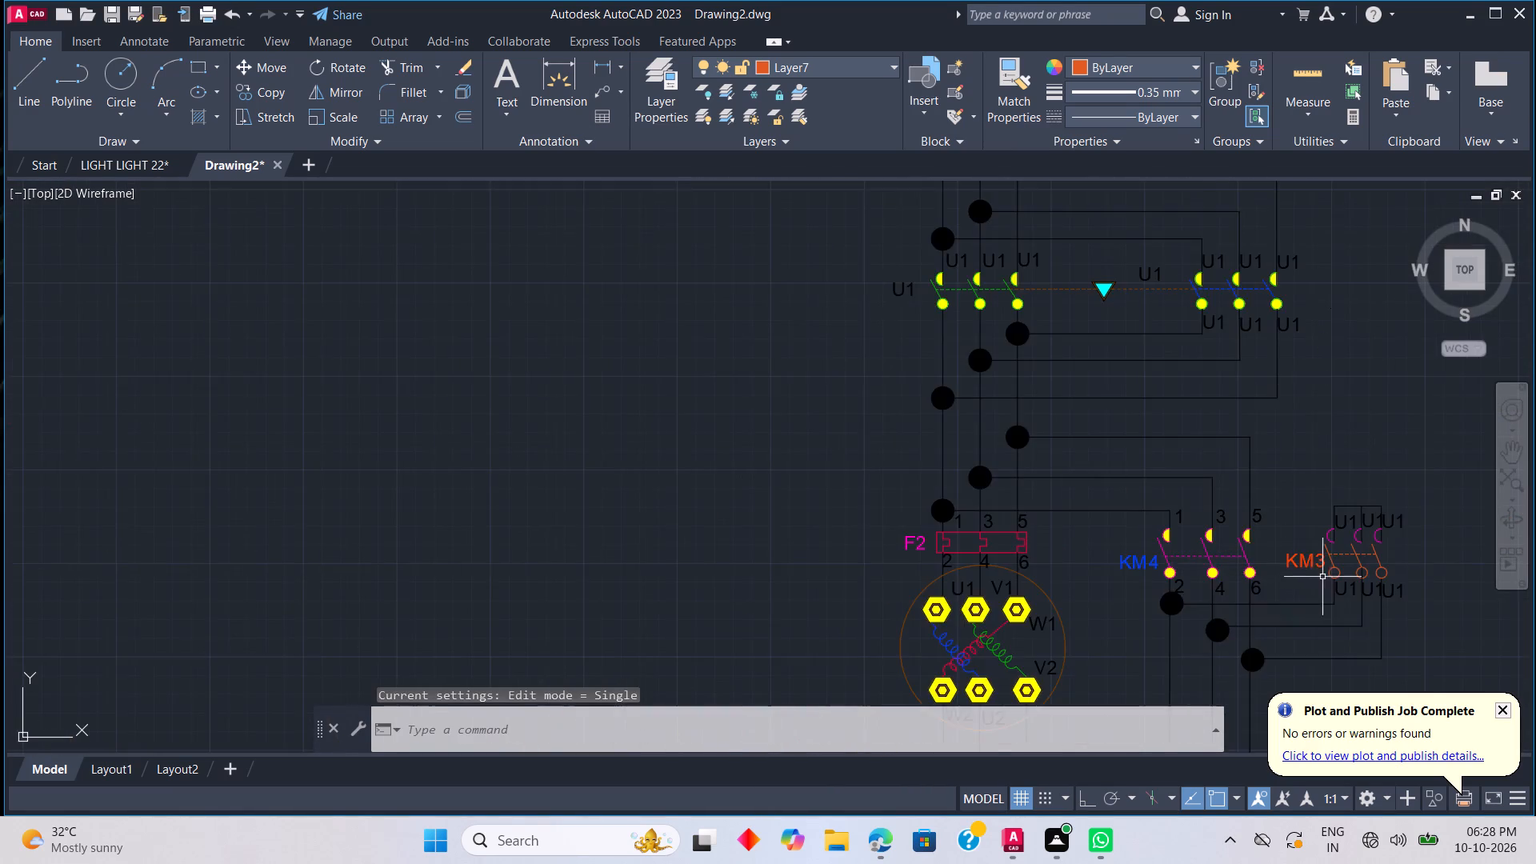
scroll(1325, 577, "up", 4)
middle_click_drag(1384, 385, 1342, 436)
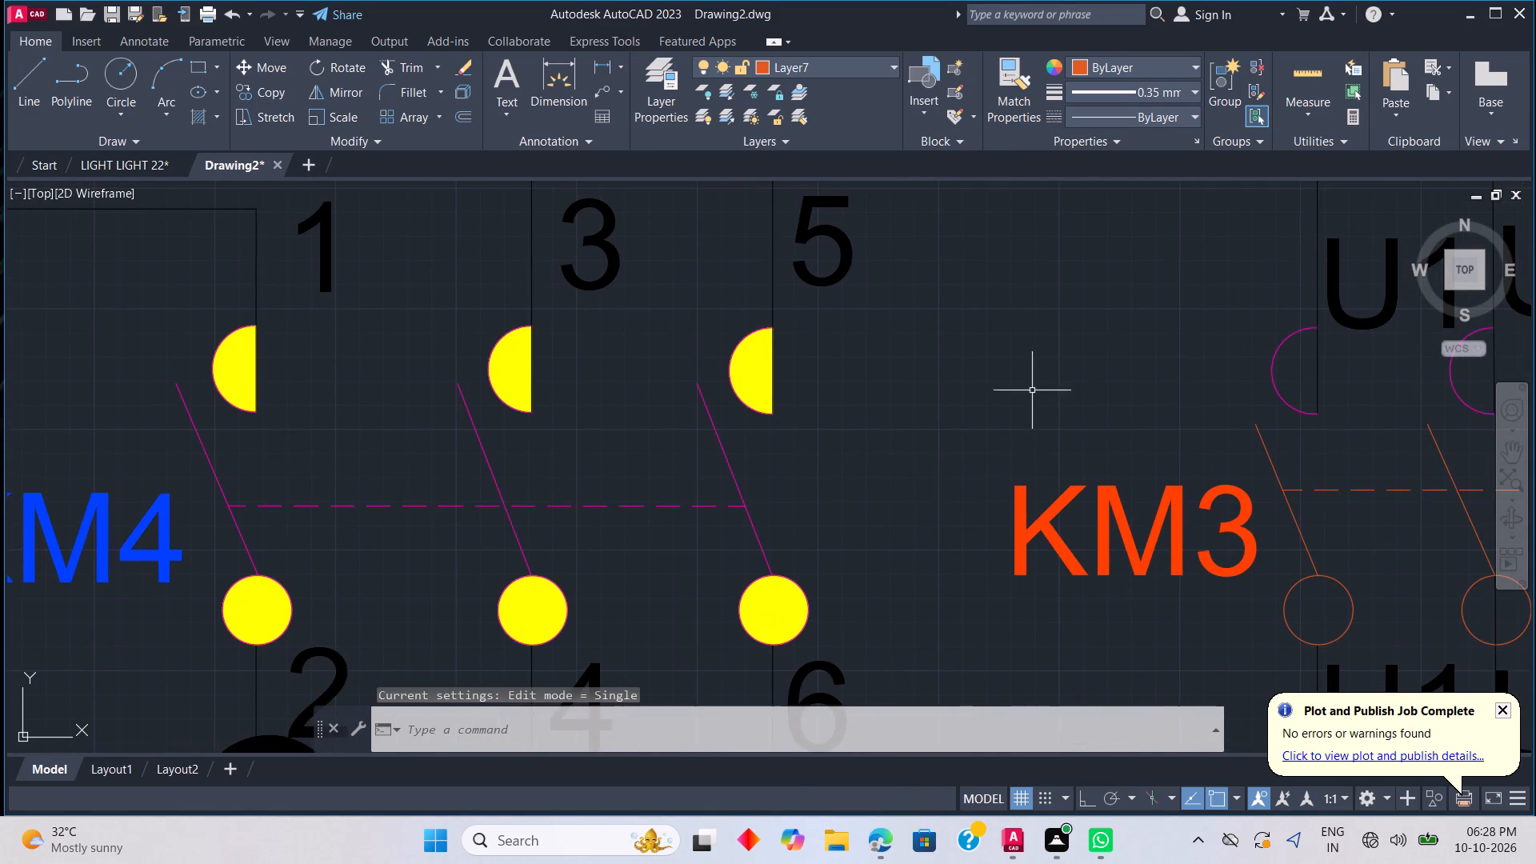
middle_click_drag(1006, 402, 694, 544)
middle_click(681, 549)
double_click(1080, 448)
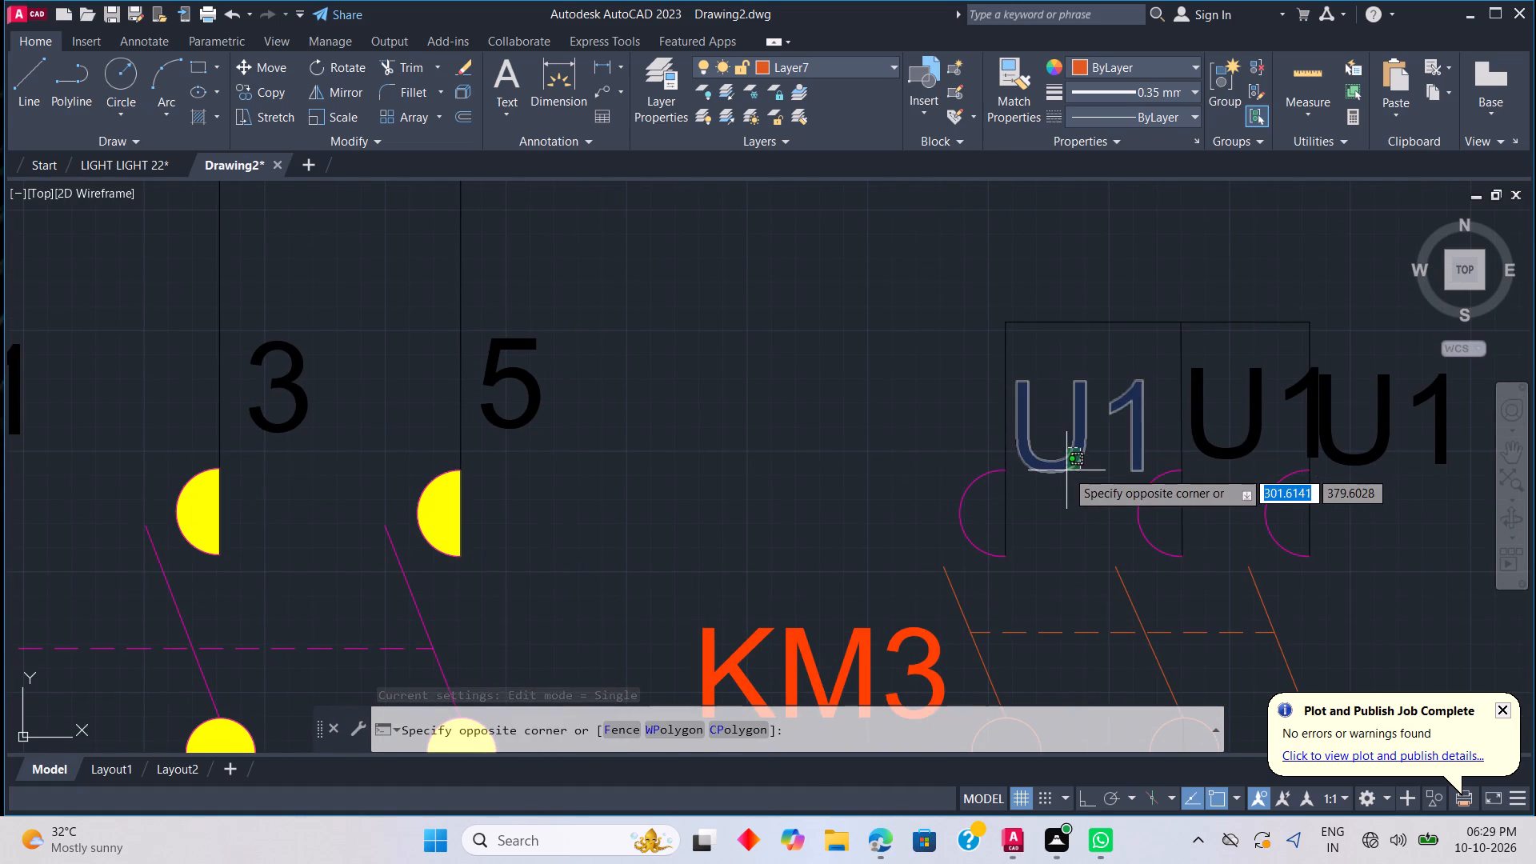
key("Escape")
left_click(1080, 454)
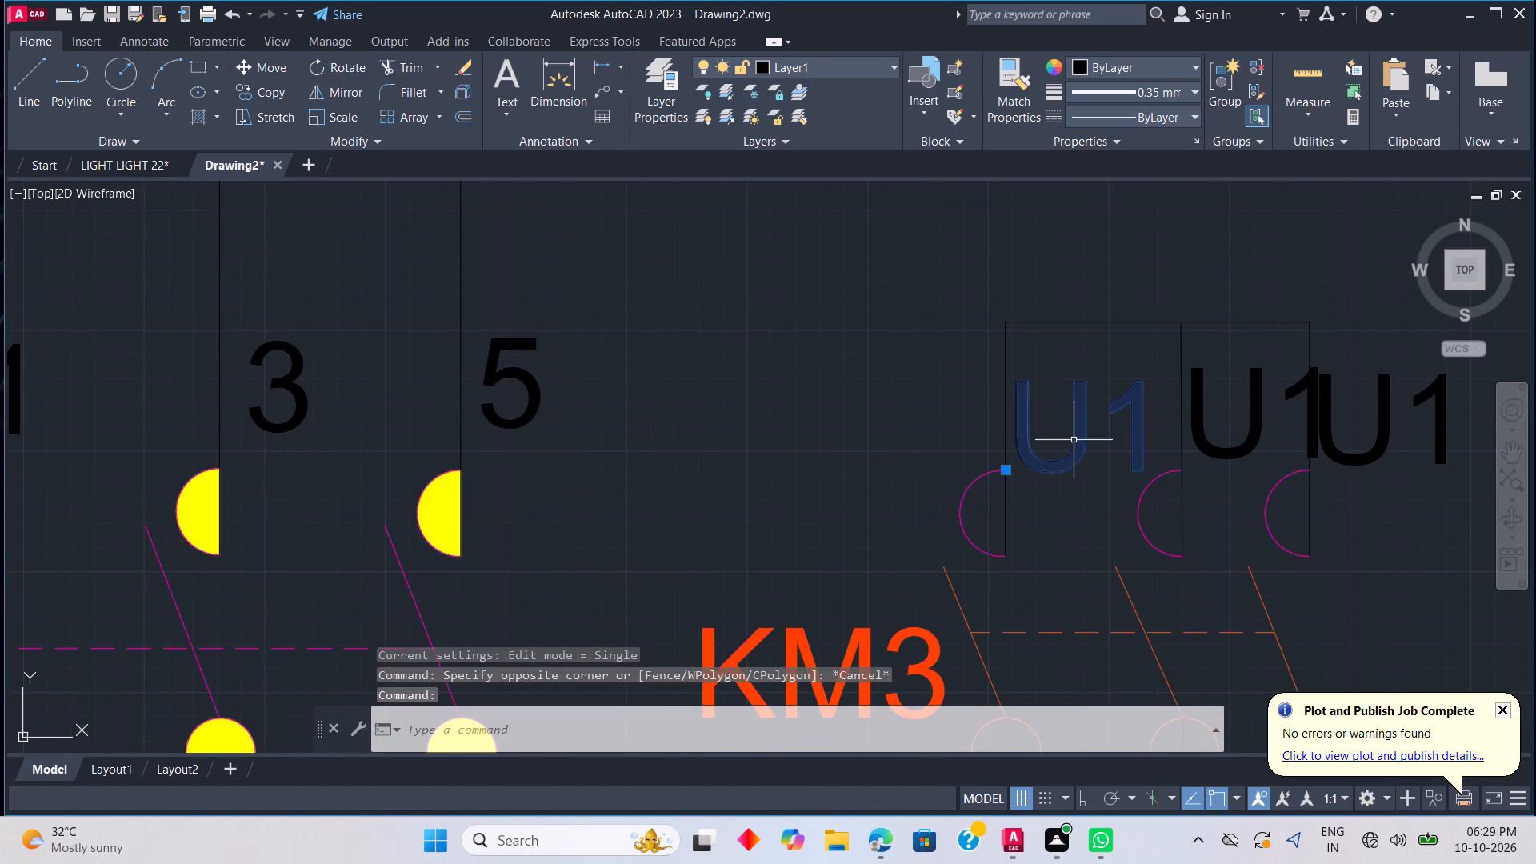
left_click(1073, 439)
key("Delete")
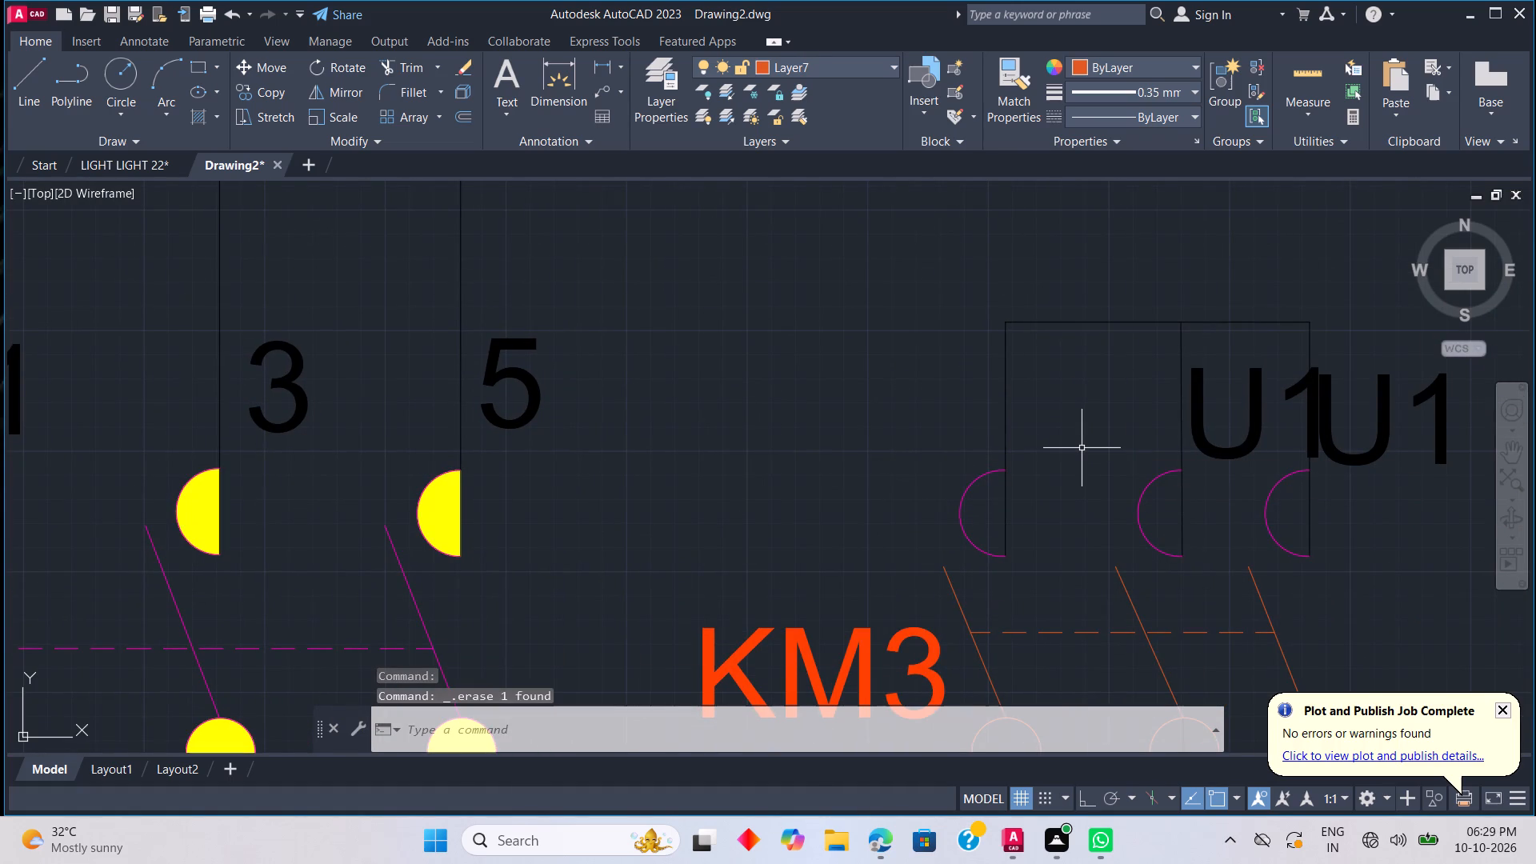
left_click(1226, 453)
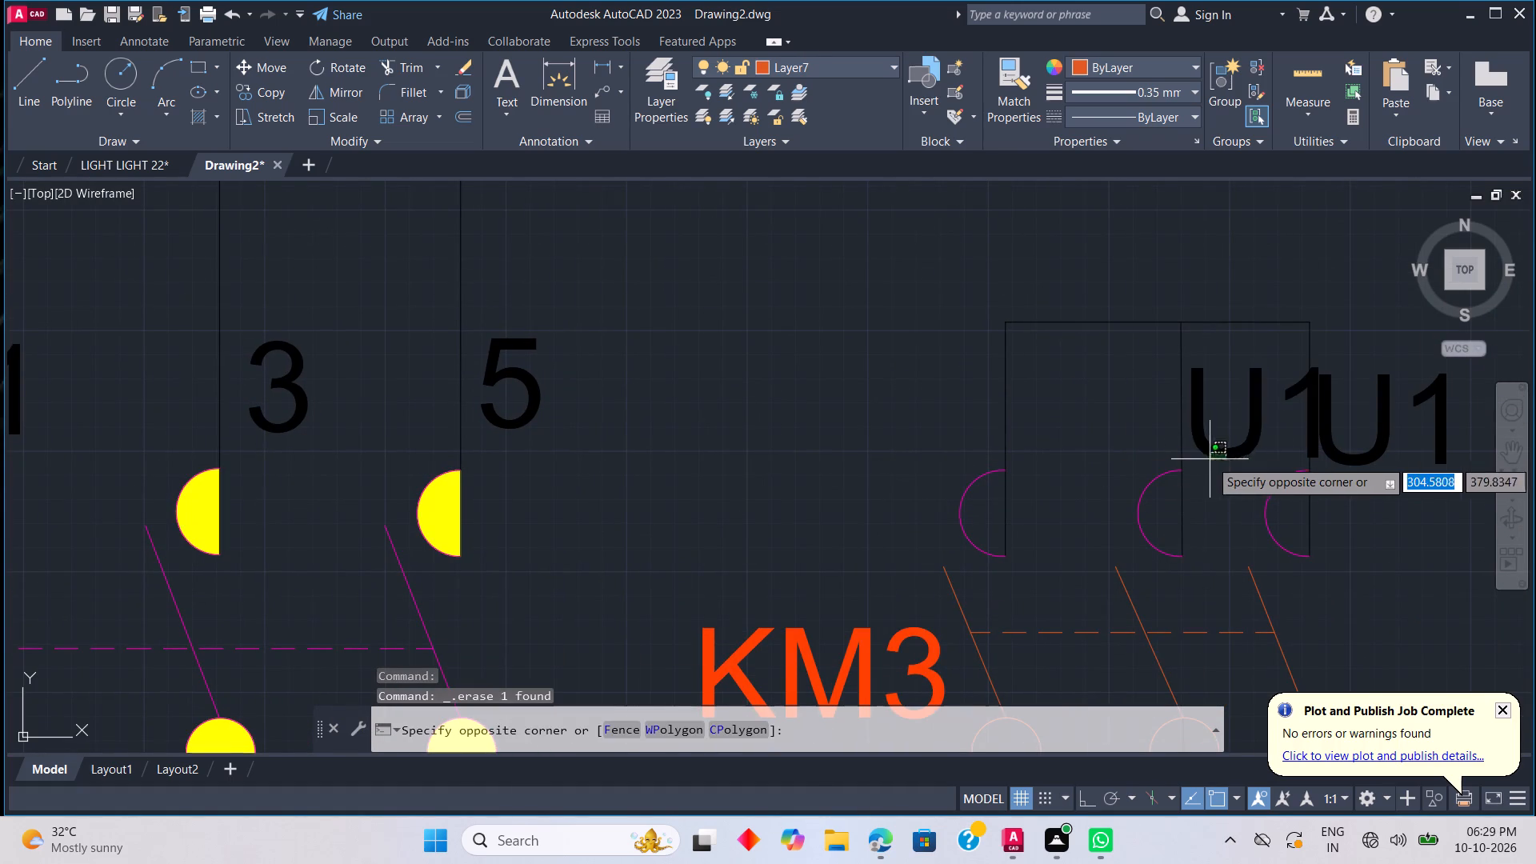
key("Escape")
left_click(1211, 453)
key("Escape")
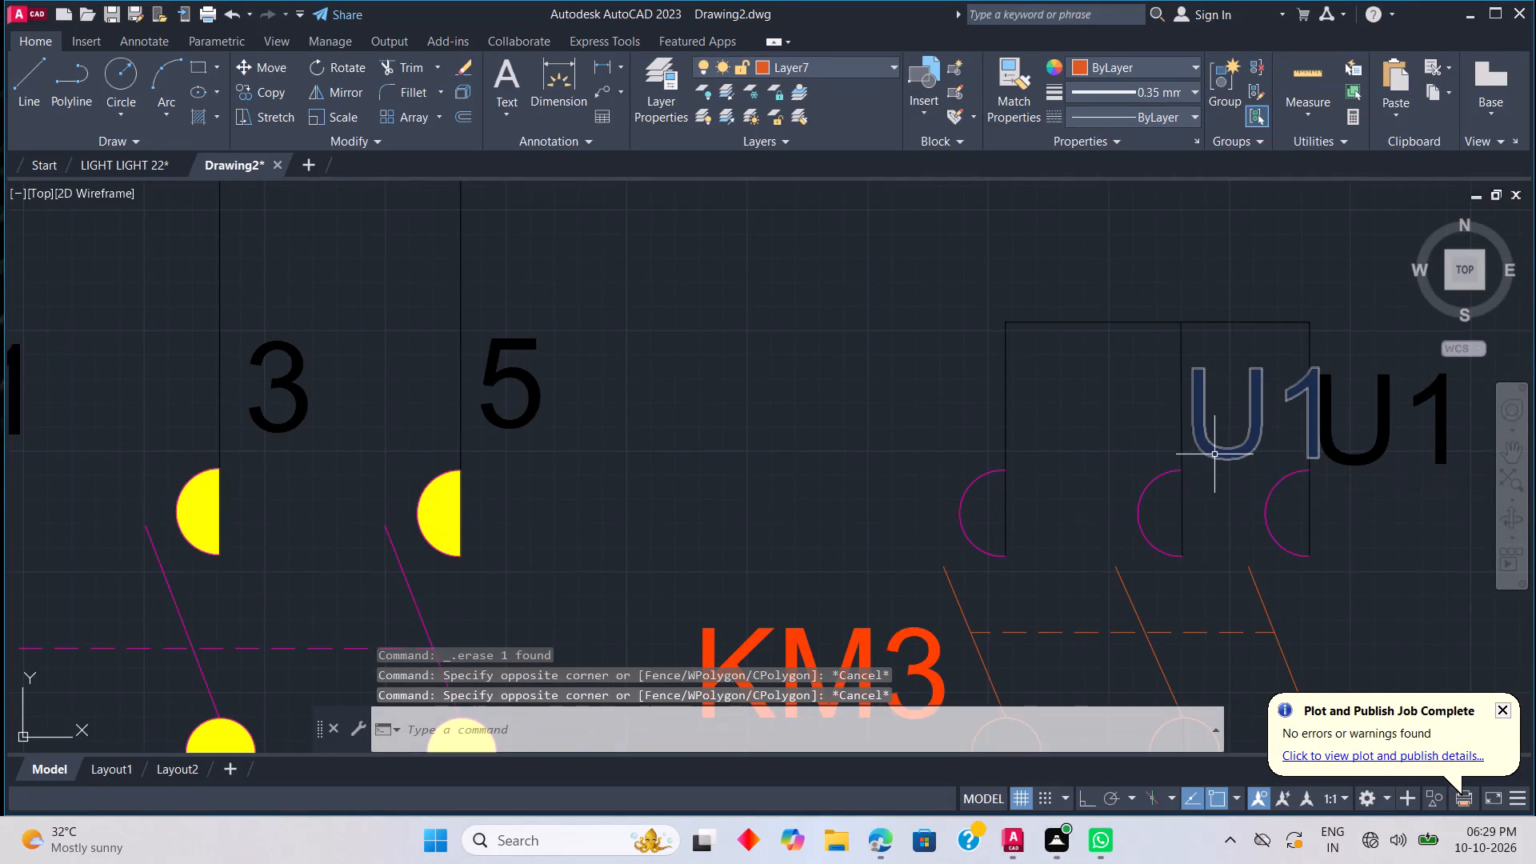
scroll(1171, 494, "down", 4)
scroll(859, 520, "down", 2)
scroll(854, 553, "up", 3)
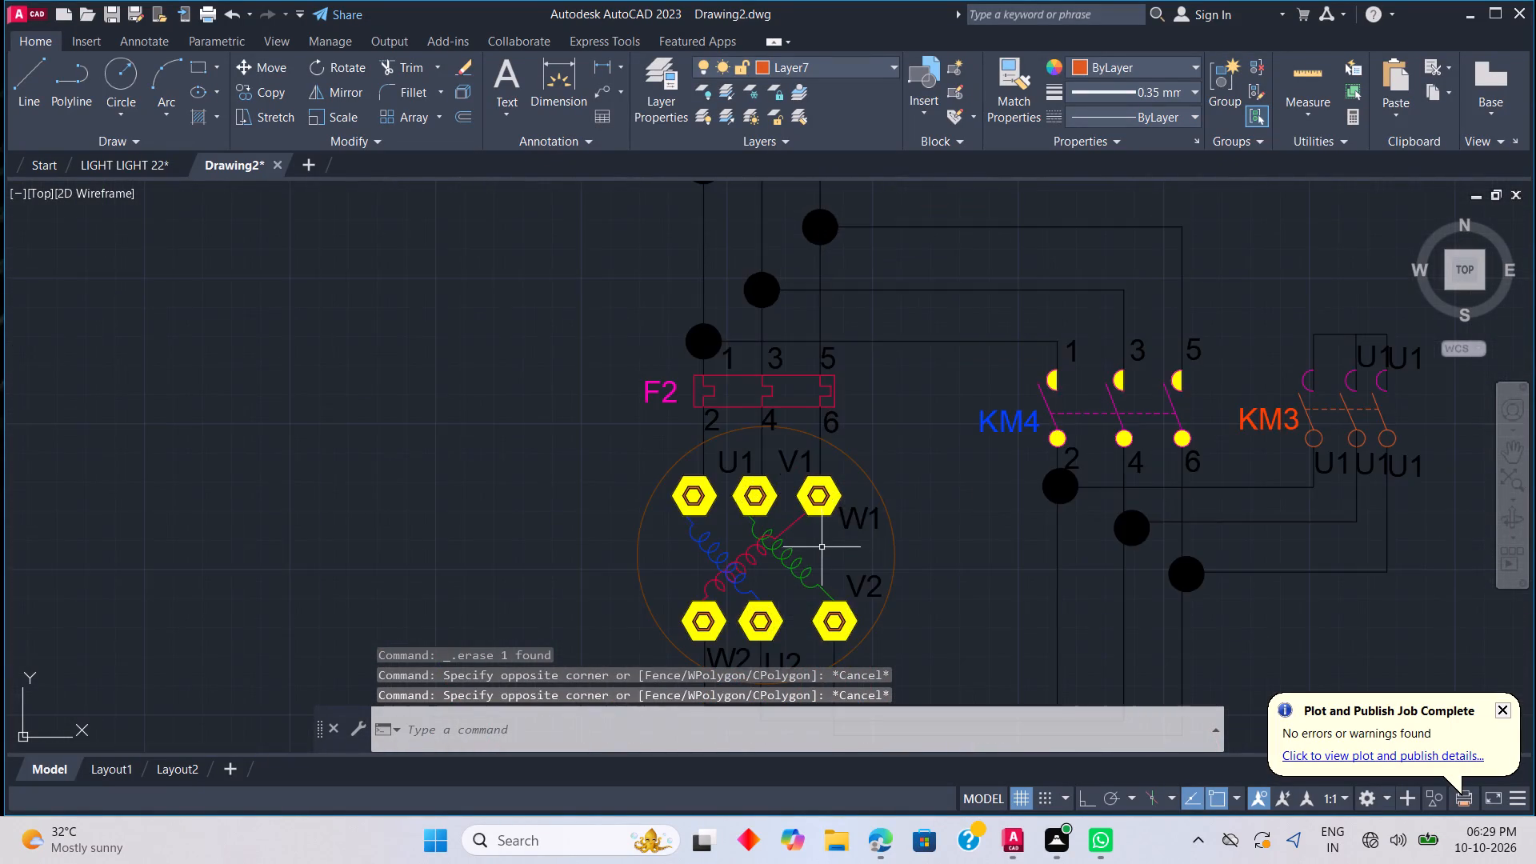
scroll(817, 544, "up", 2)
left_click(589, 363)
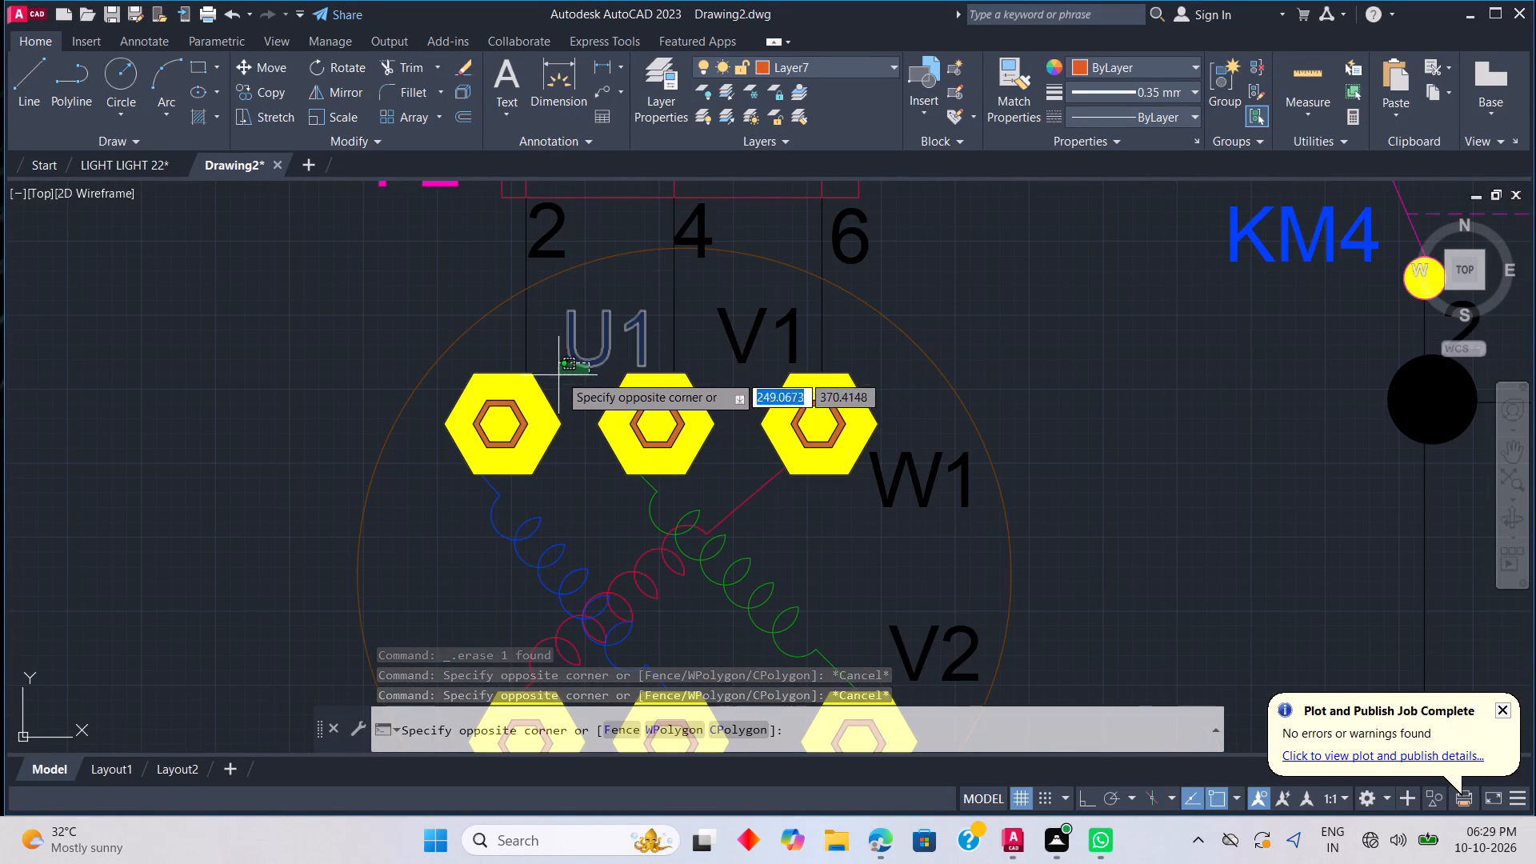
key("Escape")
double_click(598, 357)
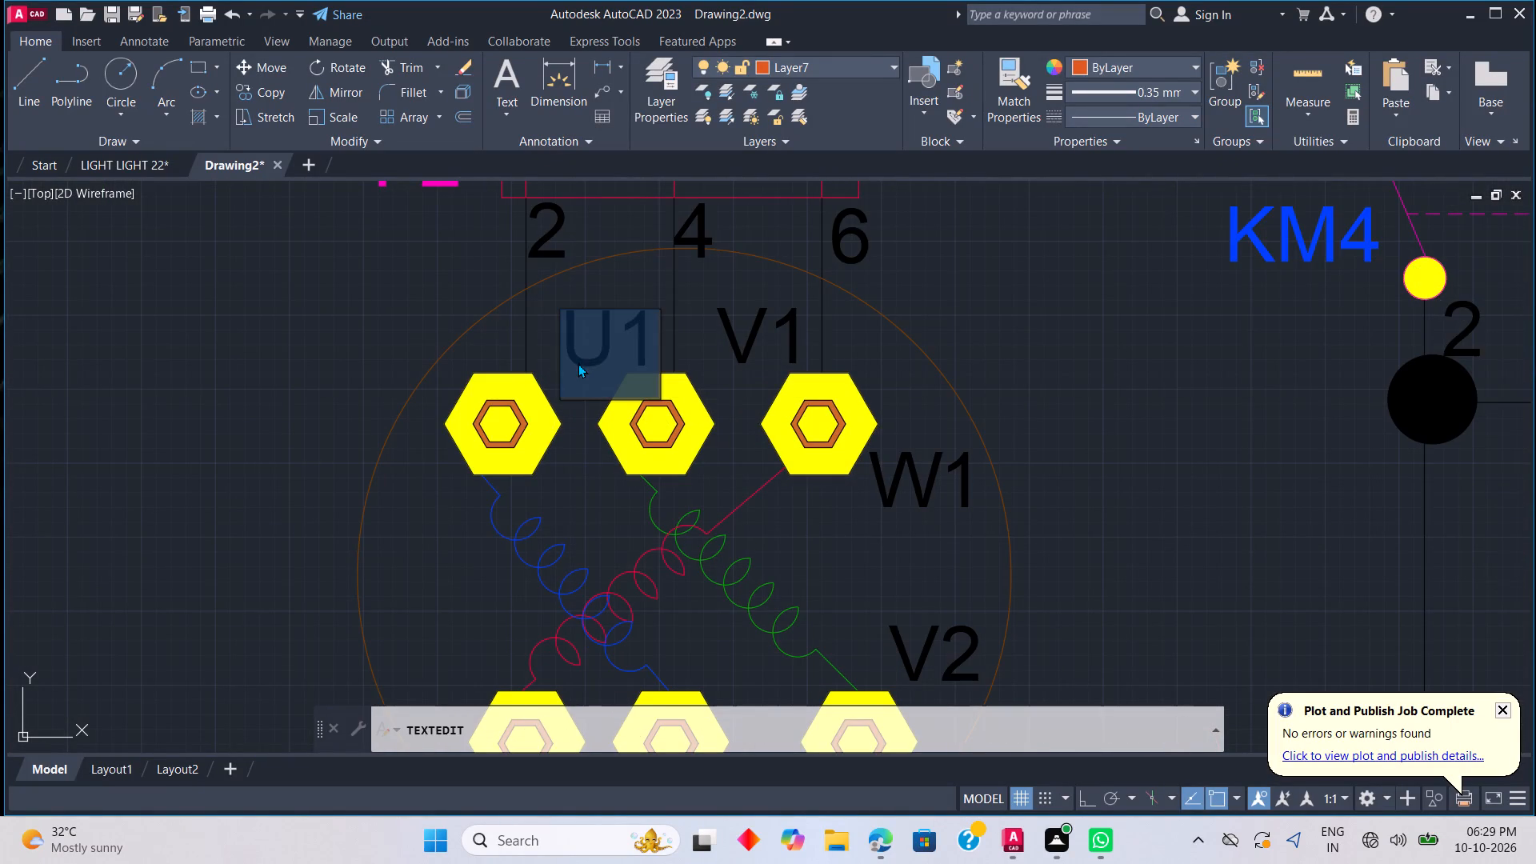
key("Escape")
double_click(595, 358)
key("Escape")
Copy the motor's U1 terminal label to the empty spot above KM3's first pole.
left_click(584, 358)
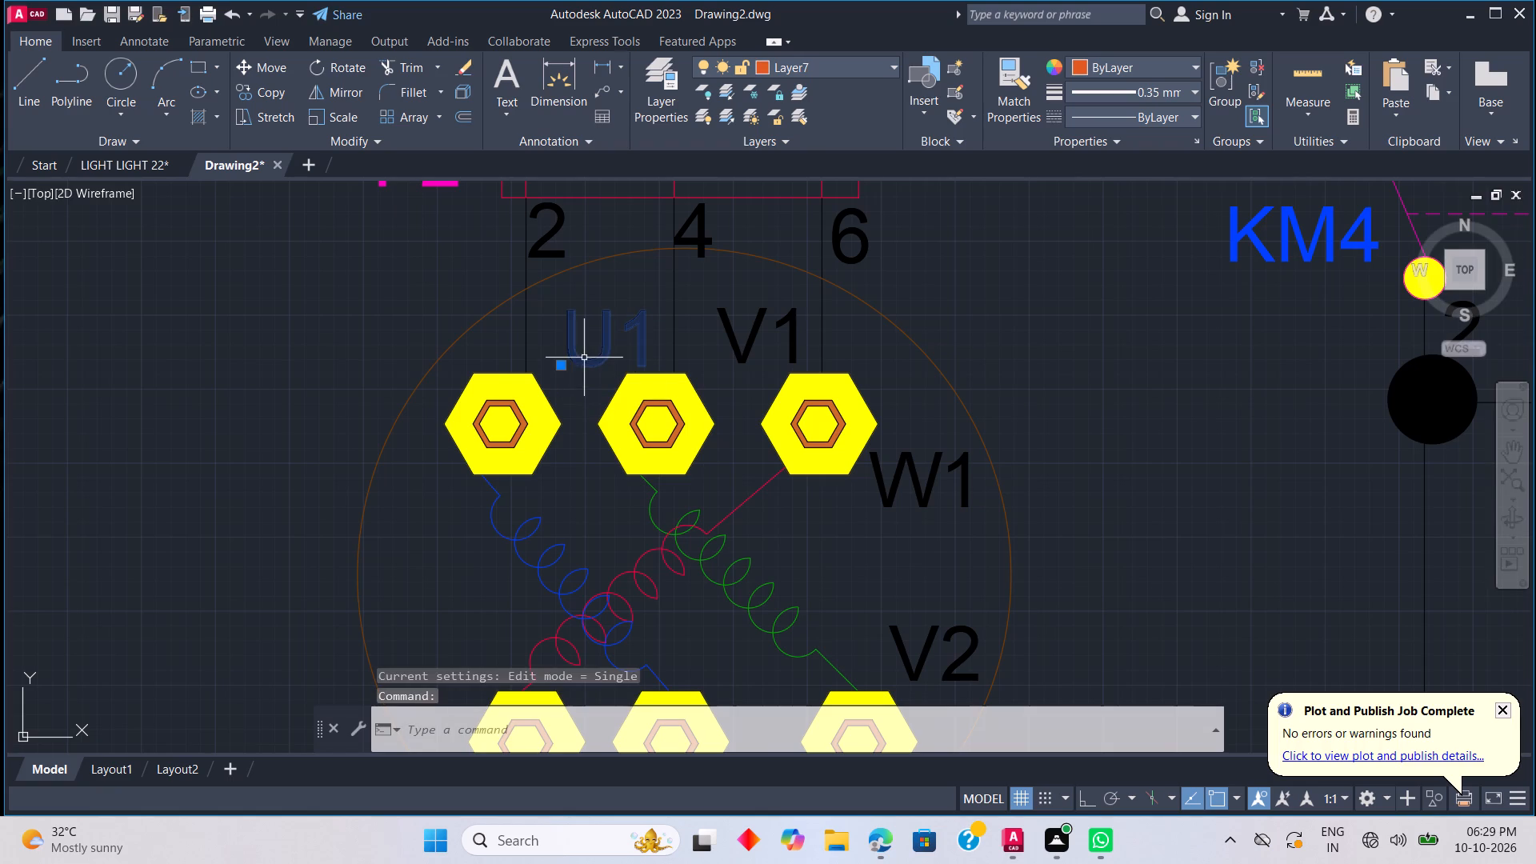
left_click(562, 366)
right_click(577, 366)
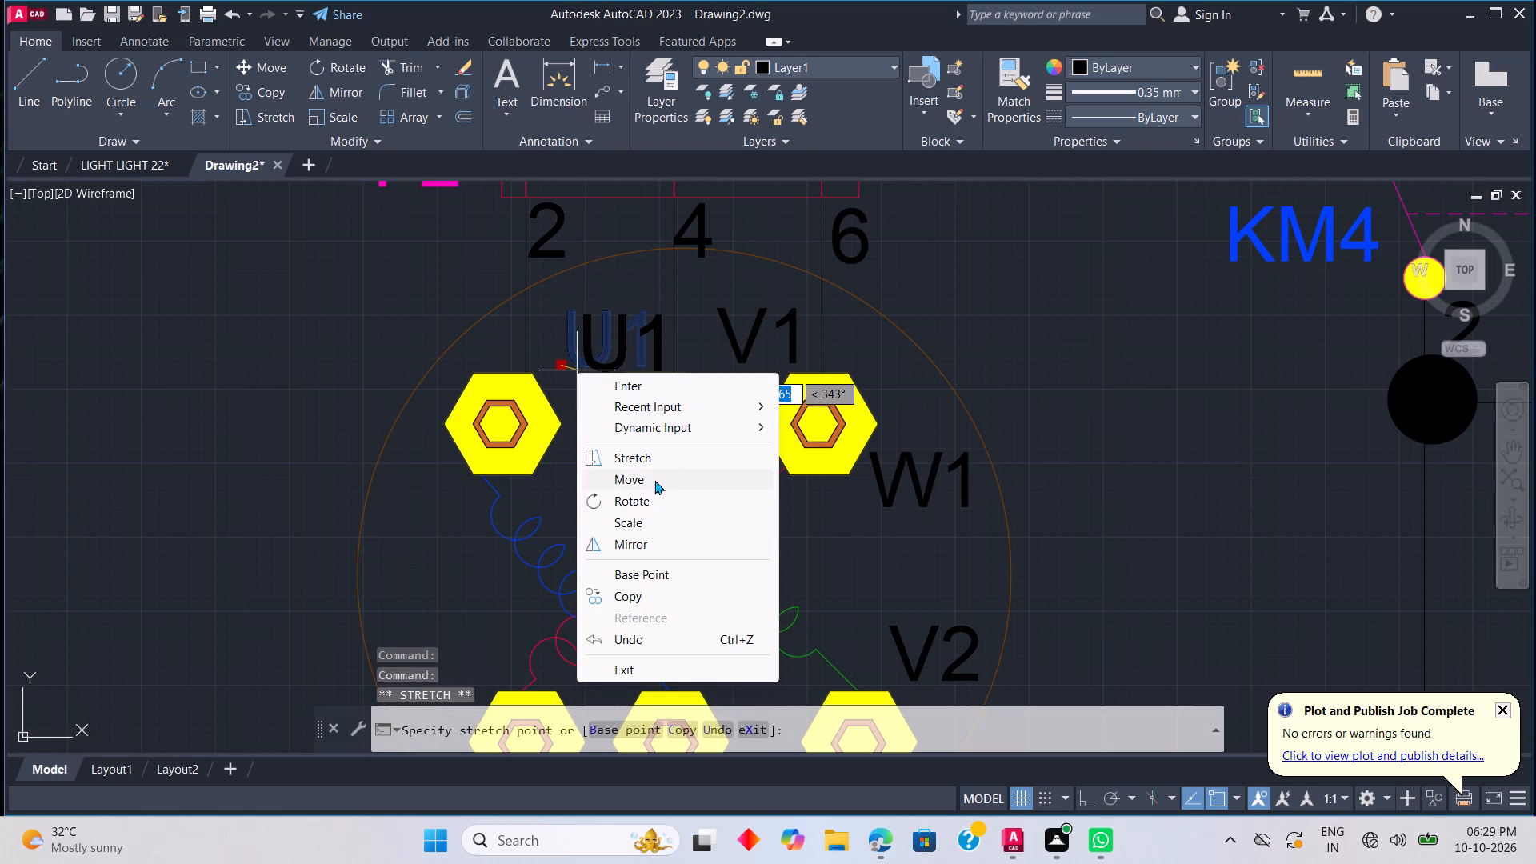
left_click(654, 594)
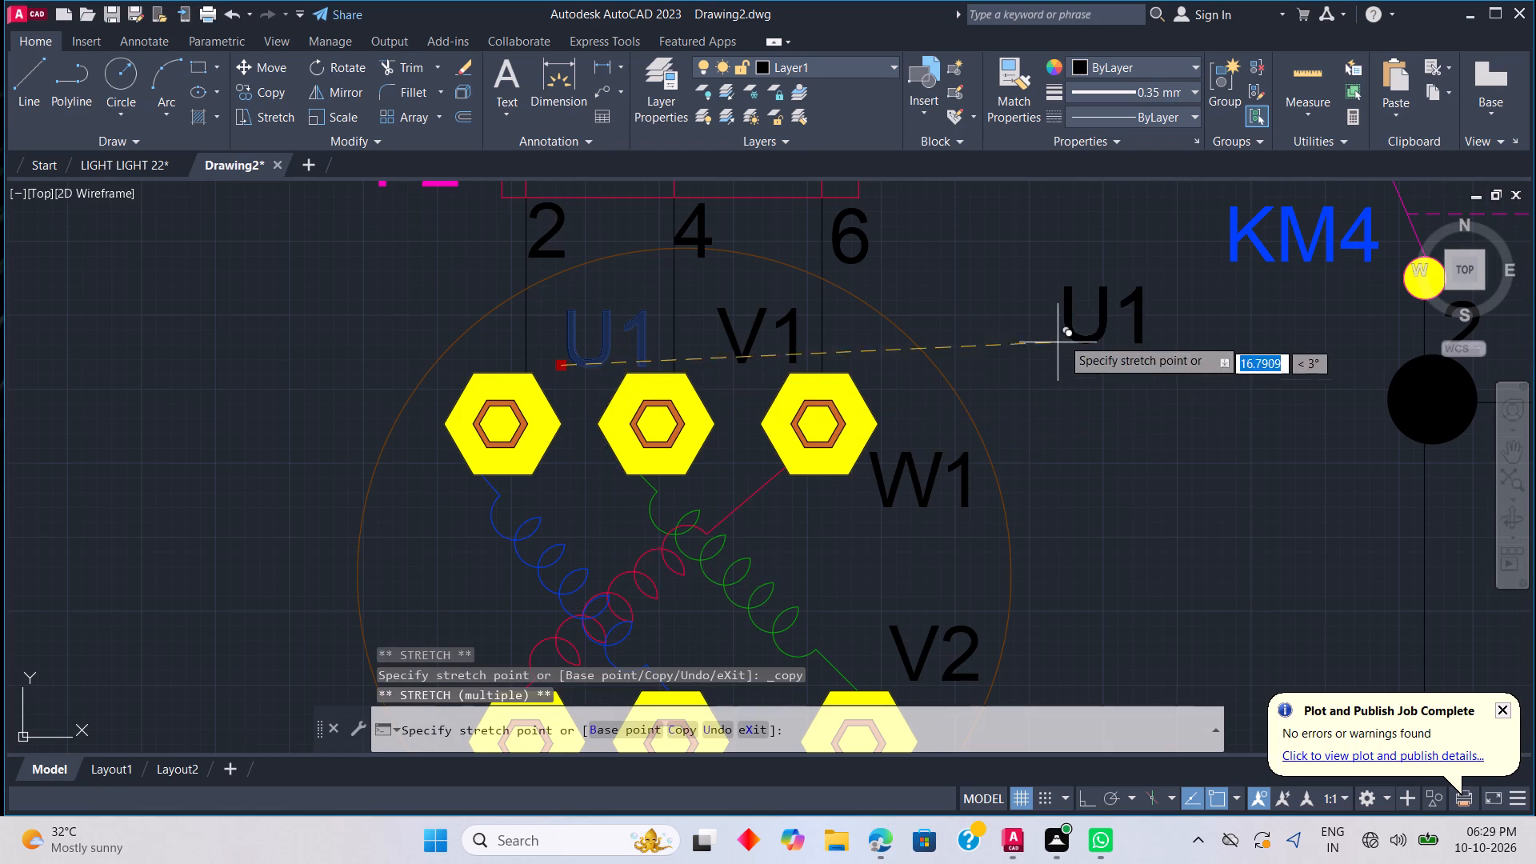
middle_click_drag(1077, 298, 838, 514)
middle_click_drag(1183, 390, 898, 662)
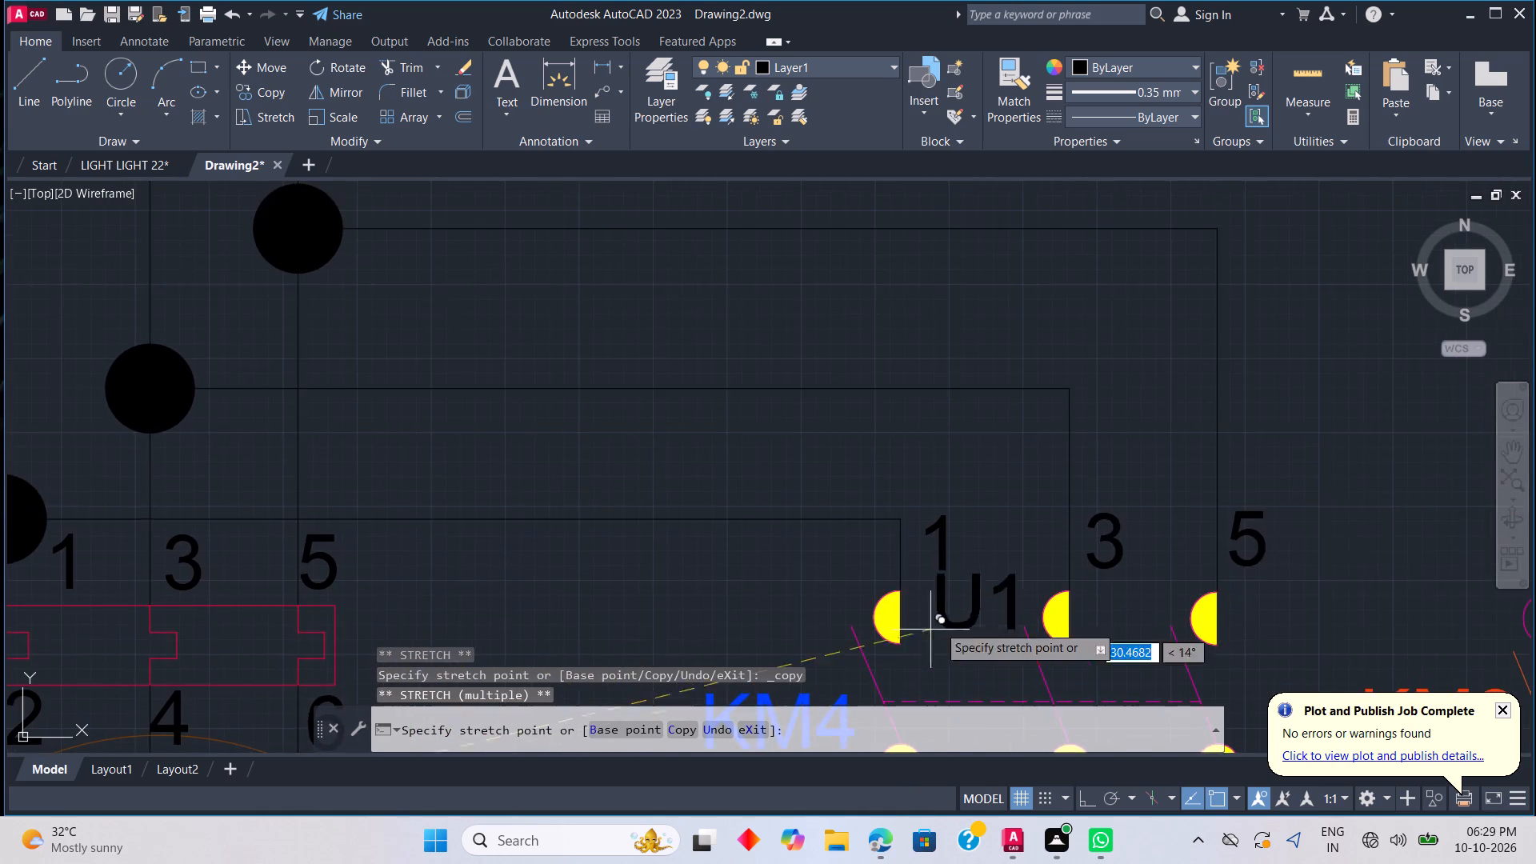
scroll(1127, 486, "down", 3)
scroll(1250, 494, "up", 2)
scroll(1208, 580, "up", 3)
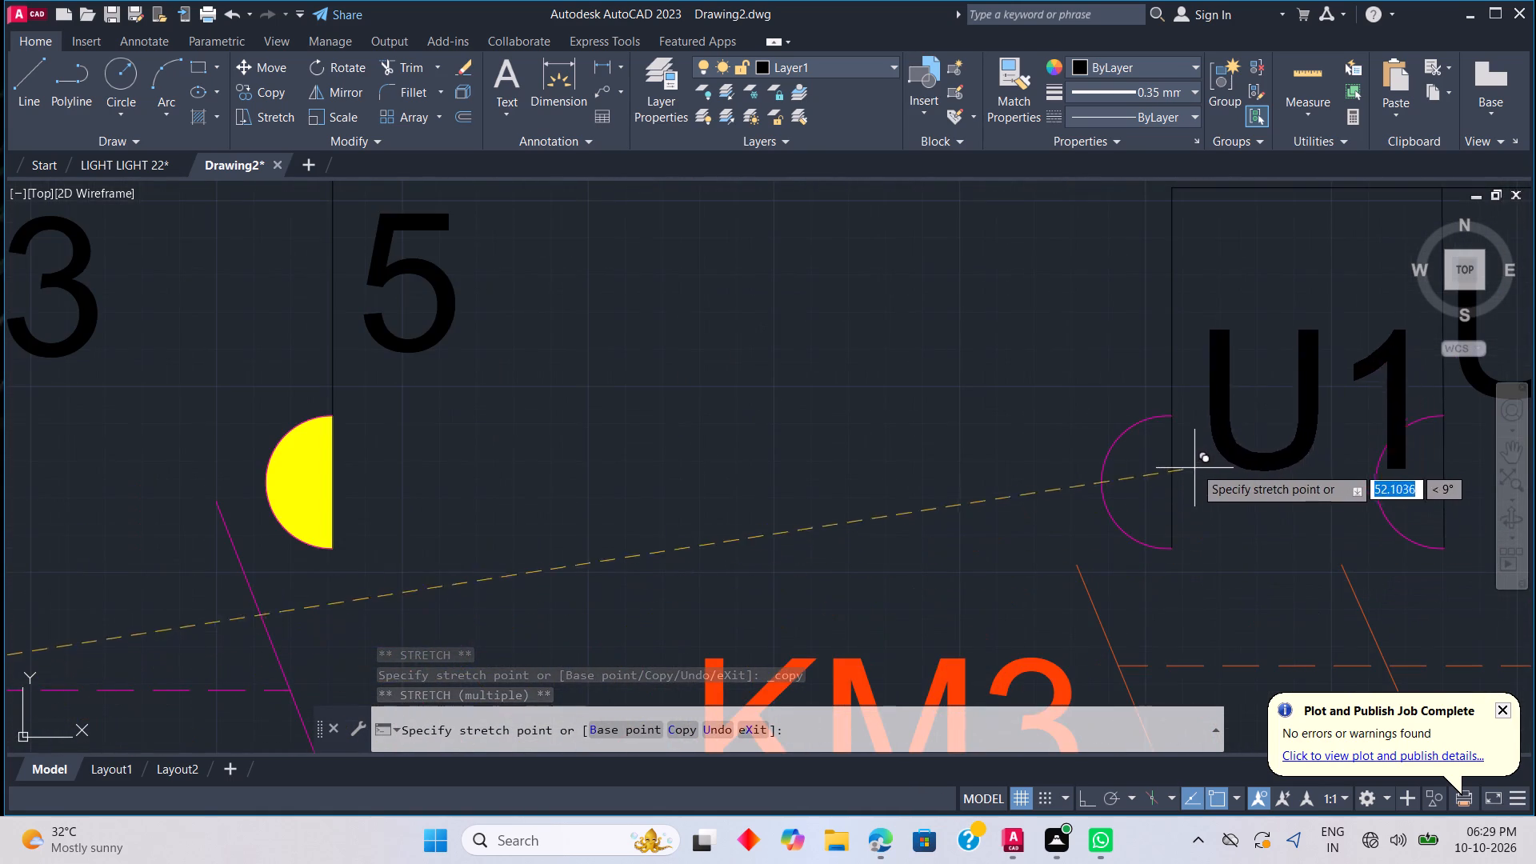
left_click(1176, 403)
key("Escape")
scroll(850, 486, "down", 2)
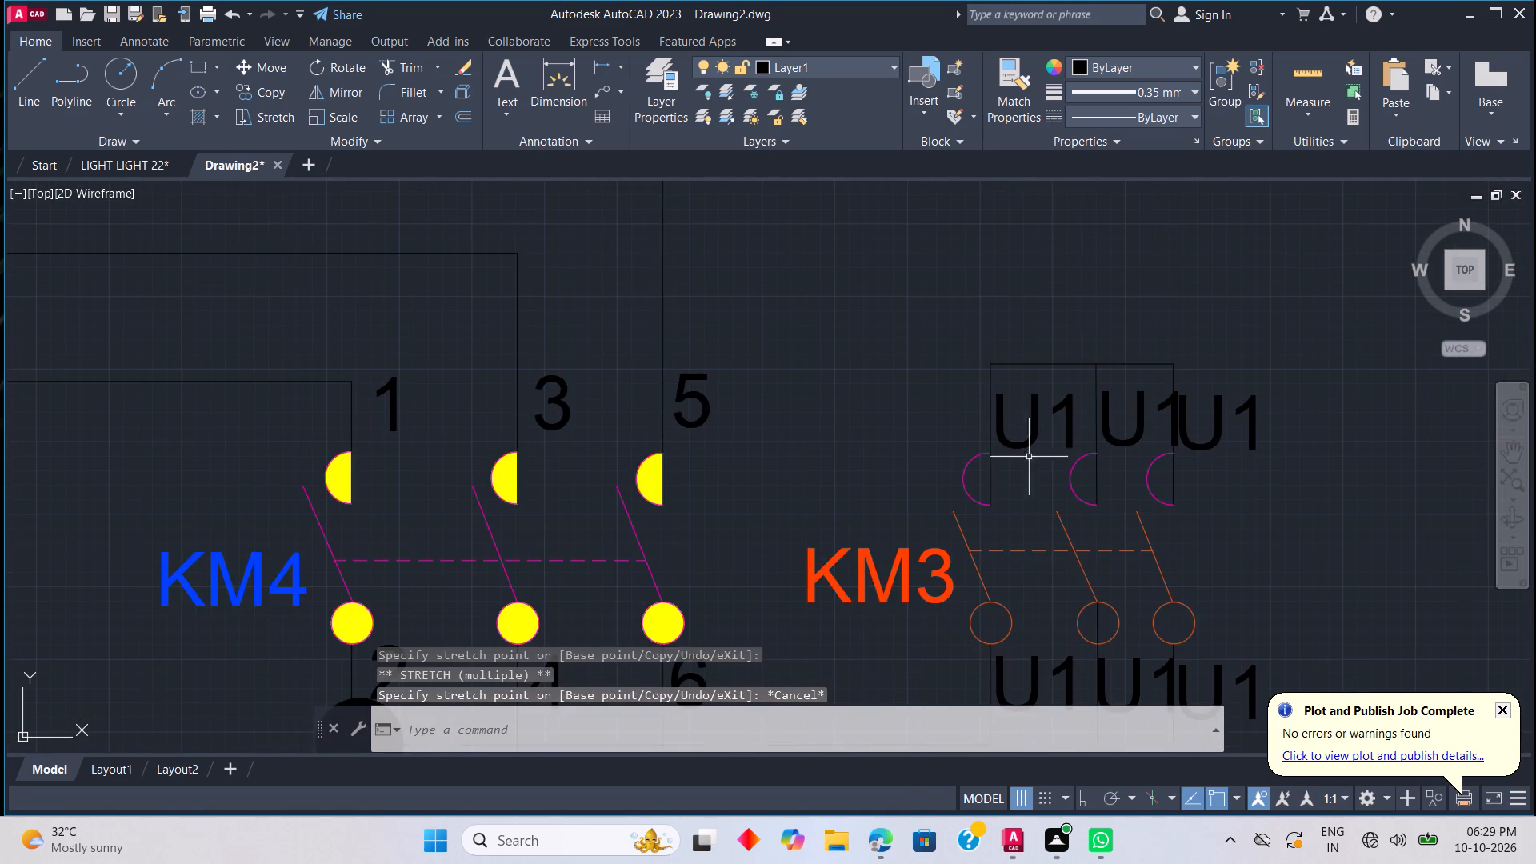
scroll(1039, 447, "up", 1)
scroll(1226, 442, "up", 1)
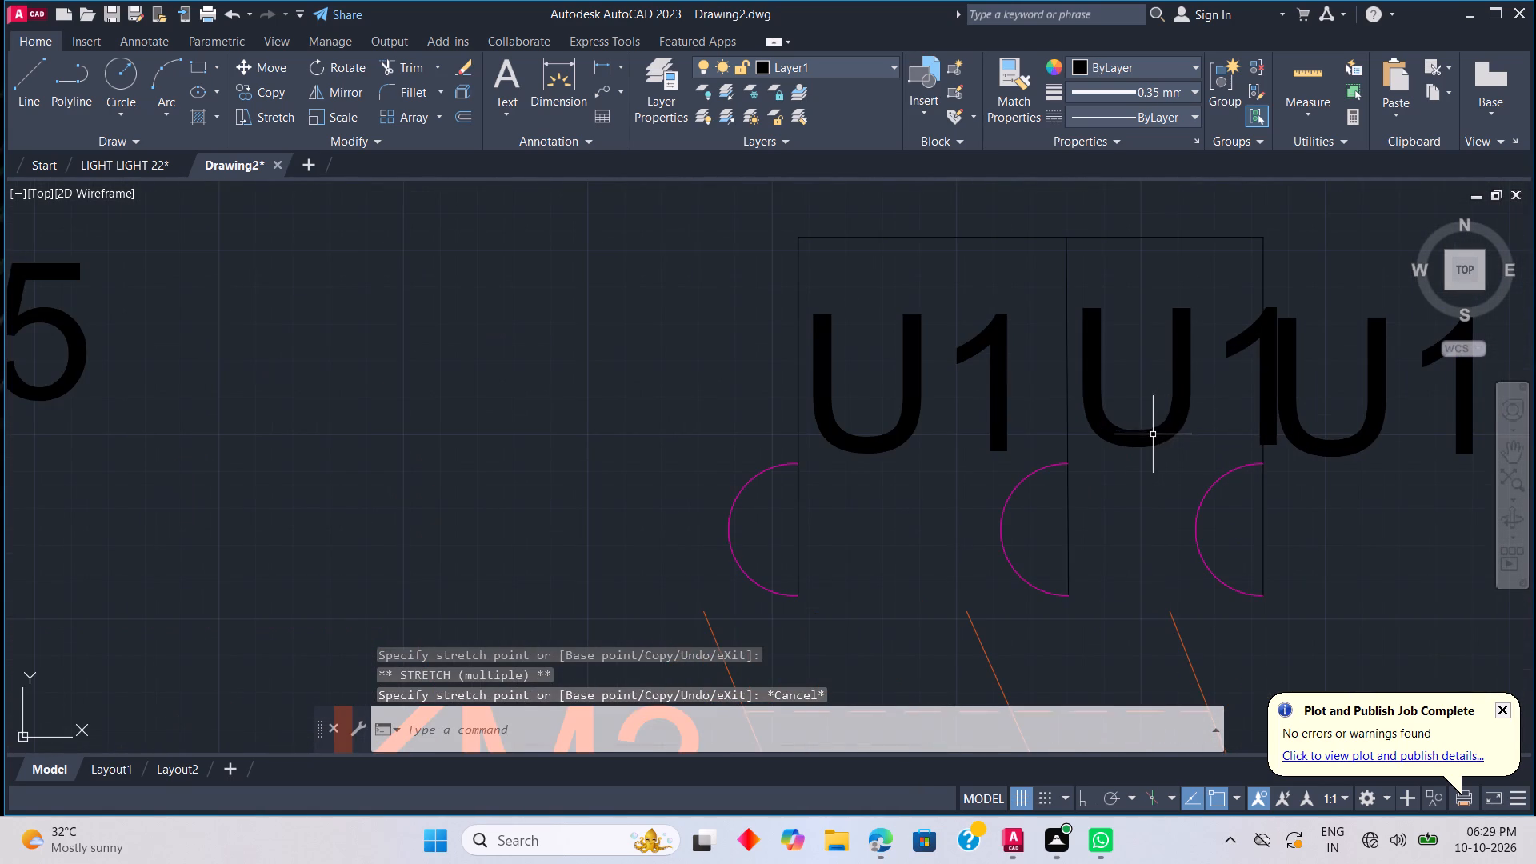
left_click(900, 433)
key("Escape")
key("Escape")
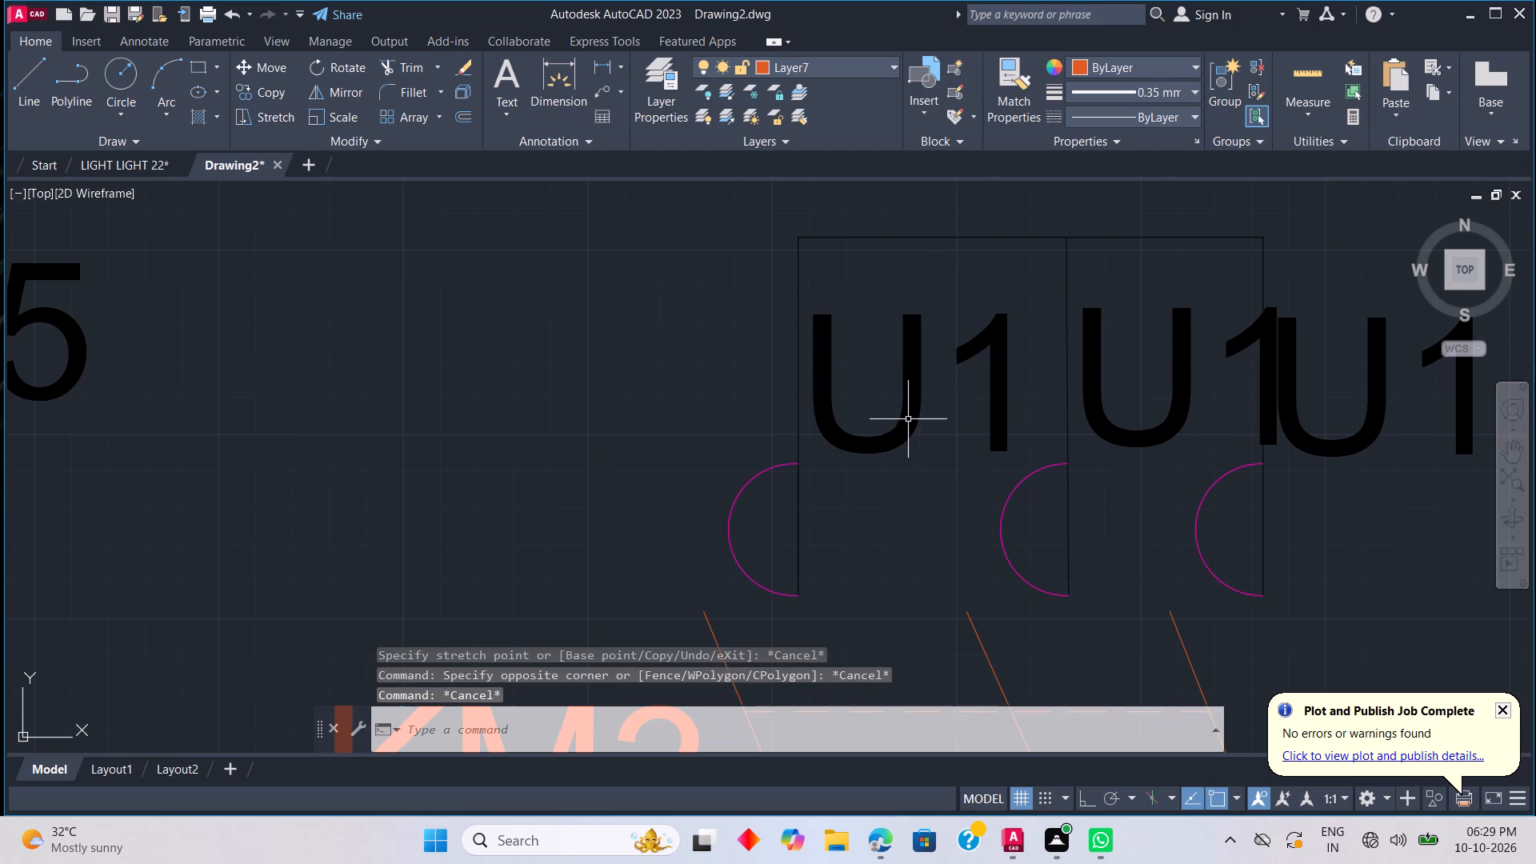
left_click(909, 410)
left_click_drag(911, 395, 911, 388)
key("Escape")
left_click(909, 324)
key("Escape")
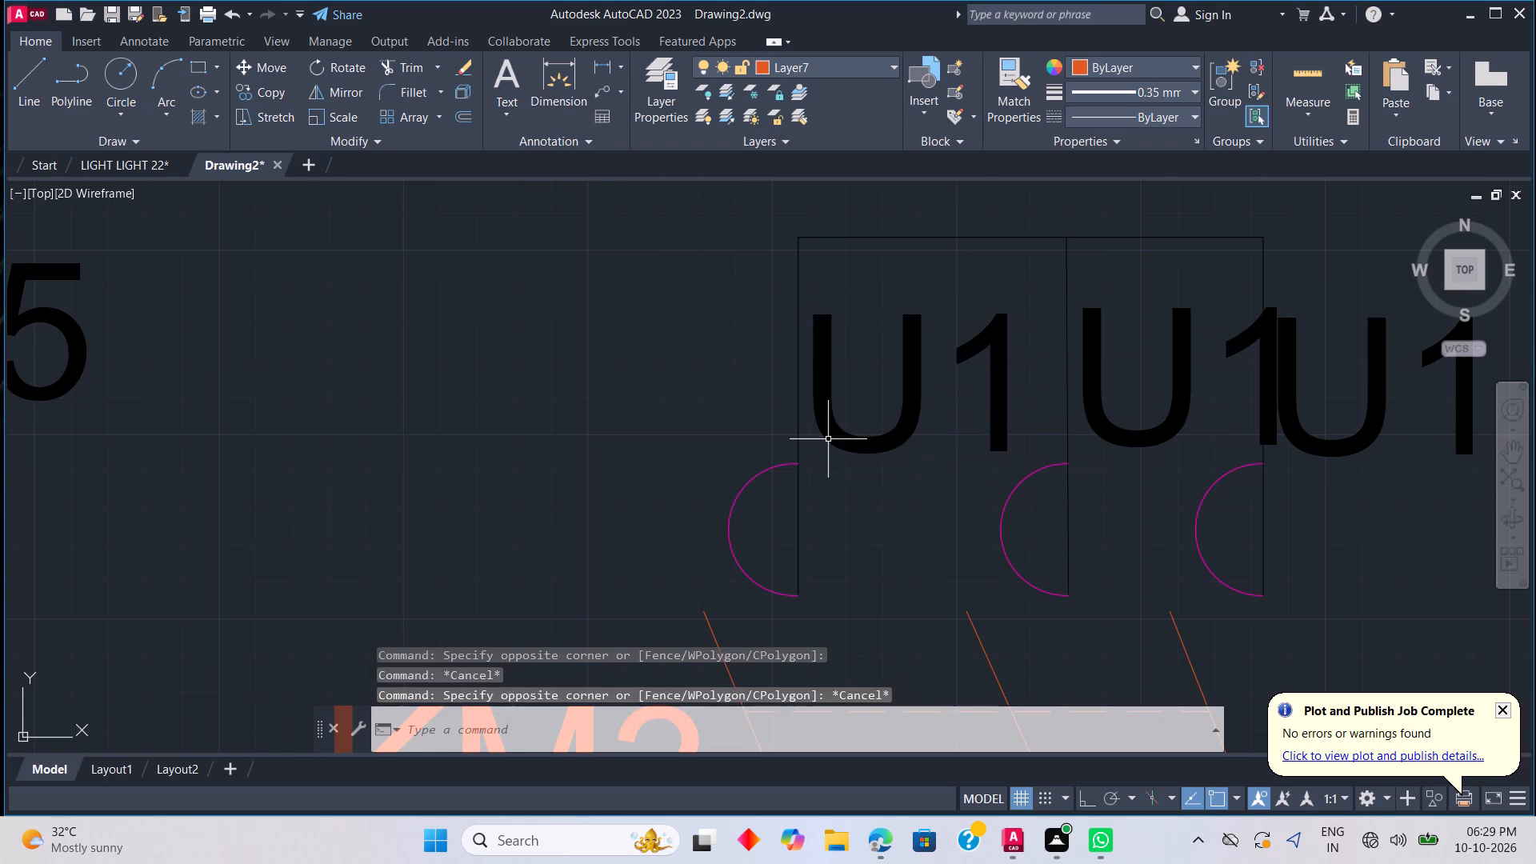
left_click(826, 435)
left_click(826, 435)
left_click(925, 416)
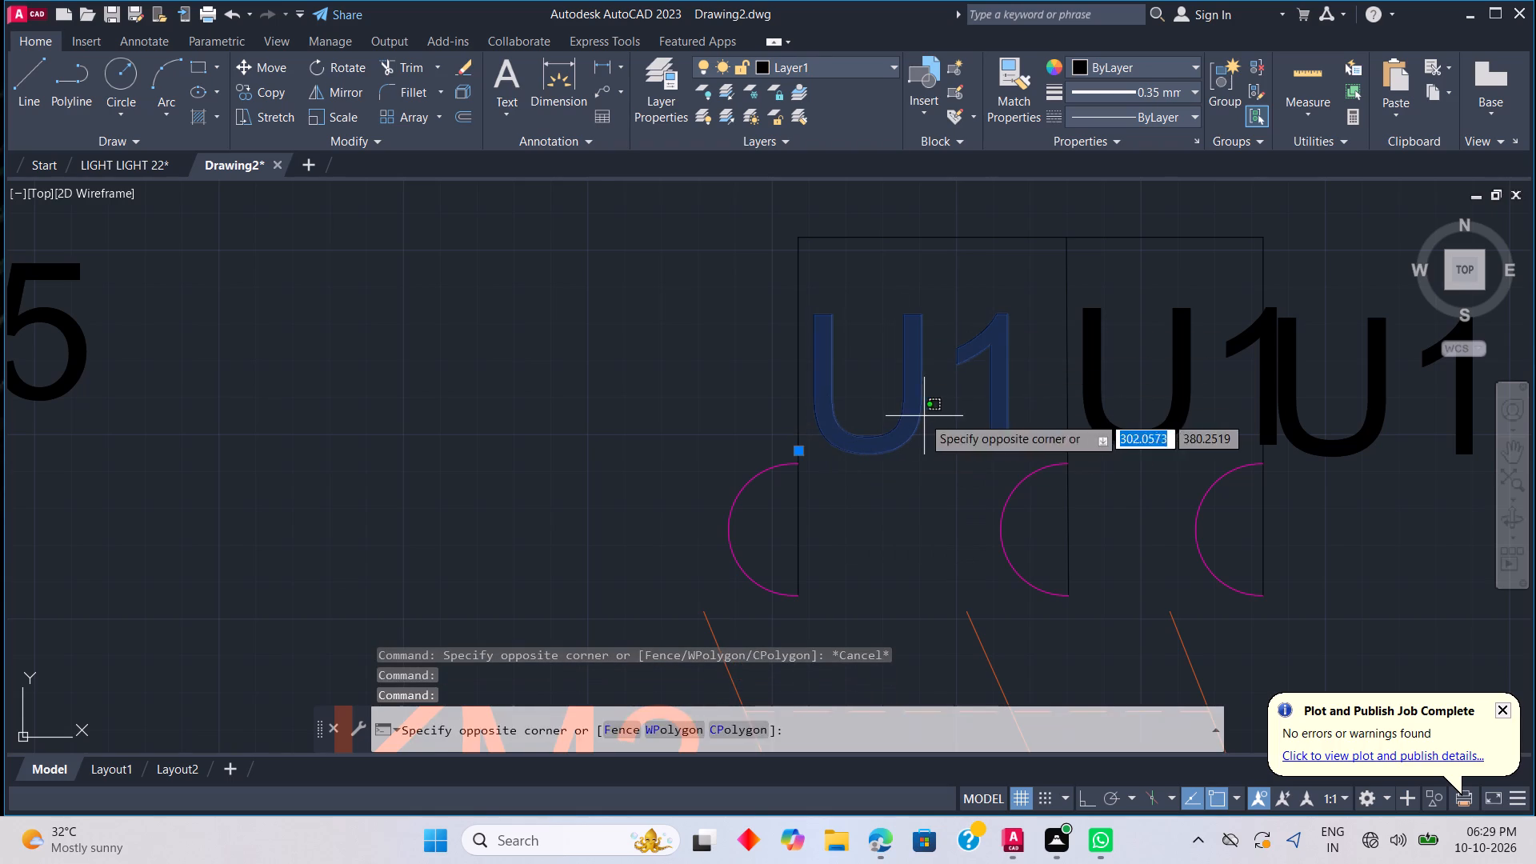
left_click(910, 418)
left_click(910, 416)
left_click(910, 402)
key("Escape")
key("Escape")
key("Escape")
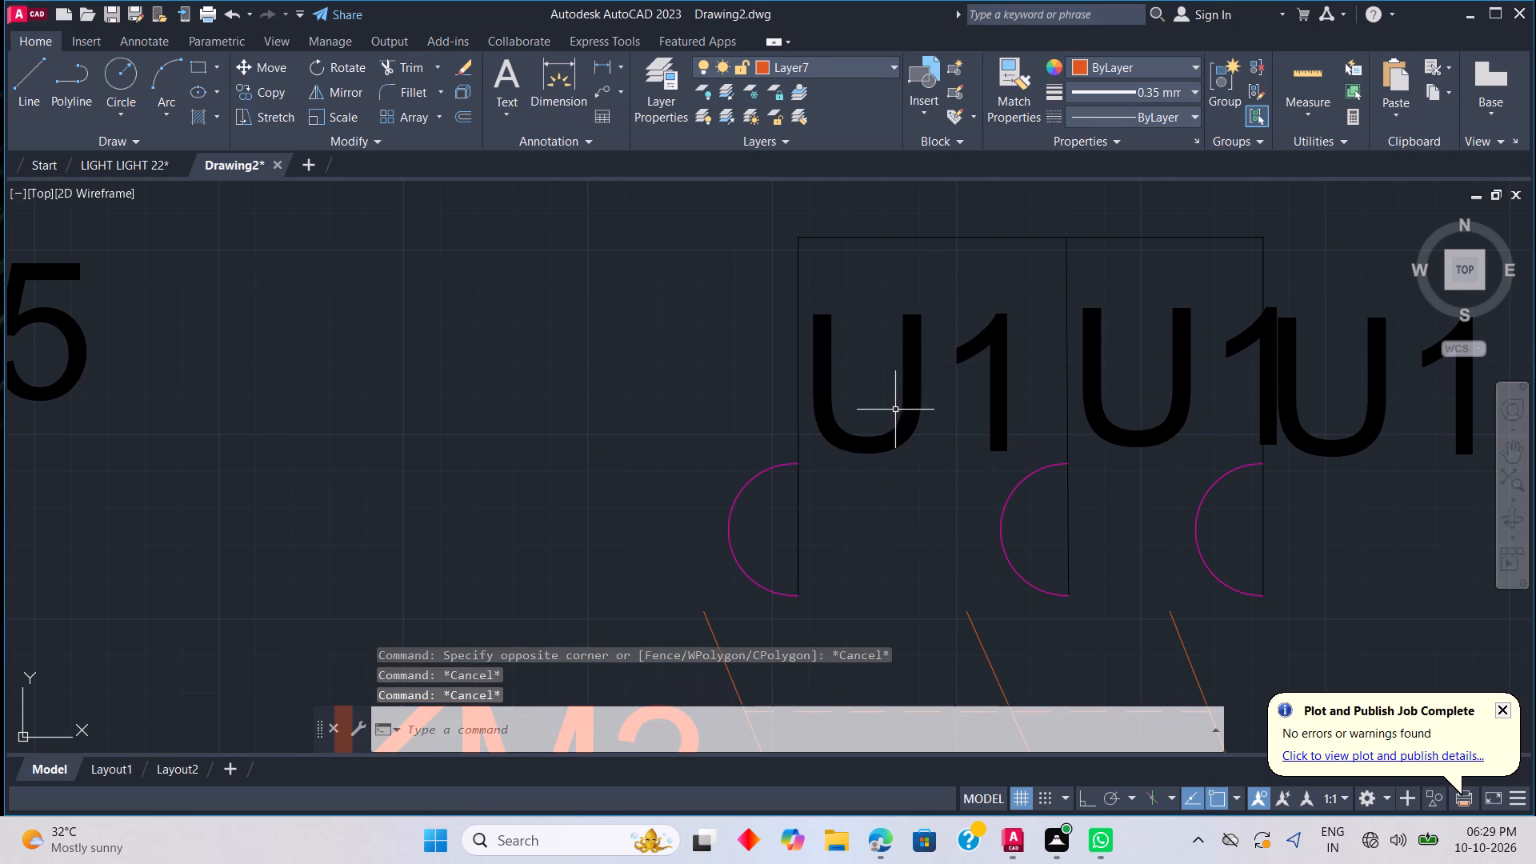
Rename the copied U1 label above KM3's first pole as 1.
double_click(894, 432)
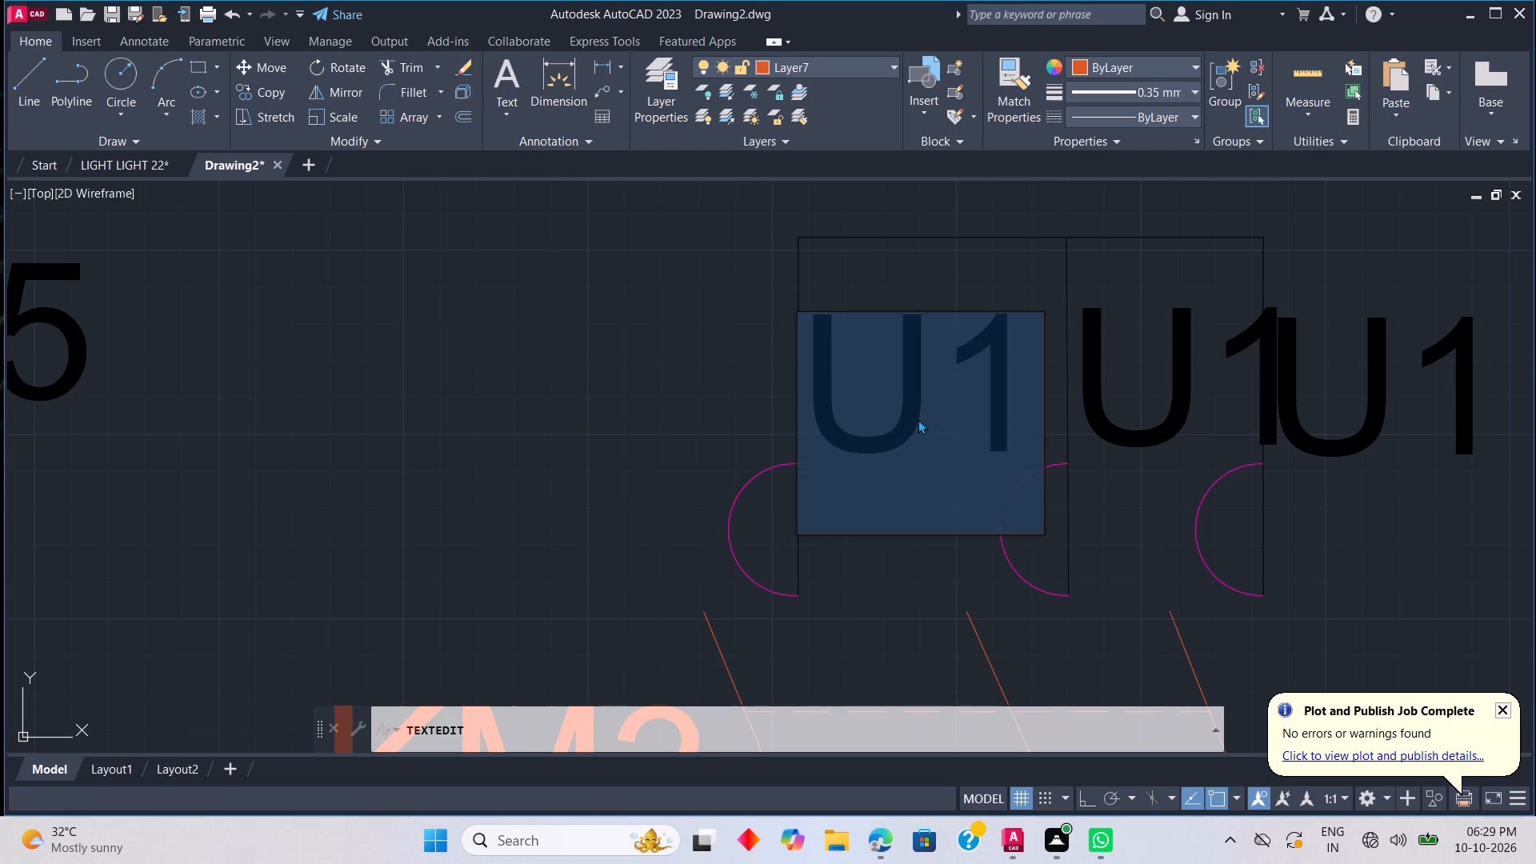
key("BackSpace")
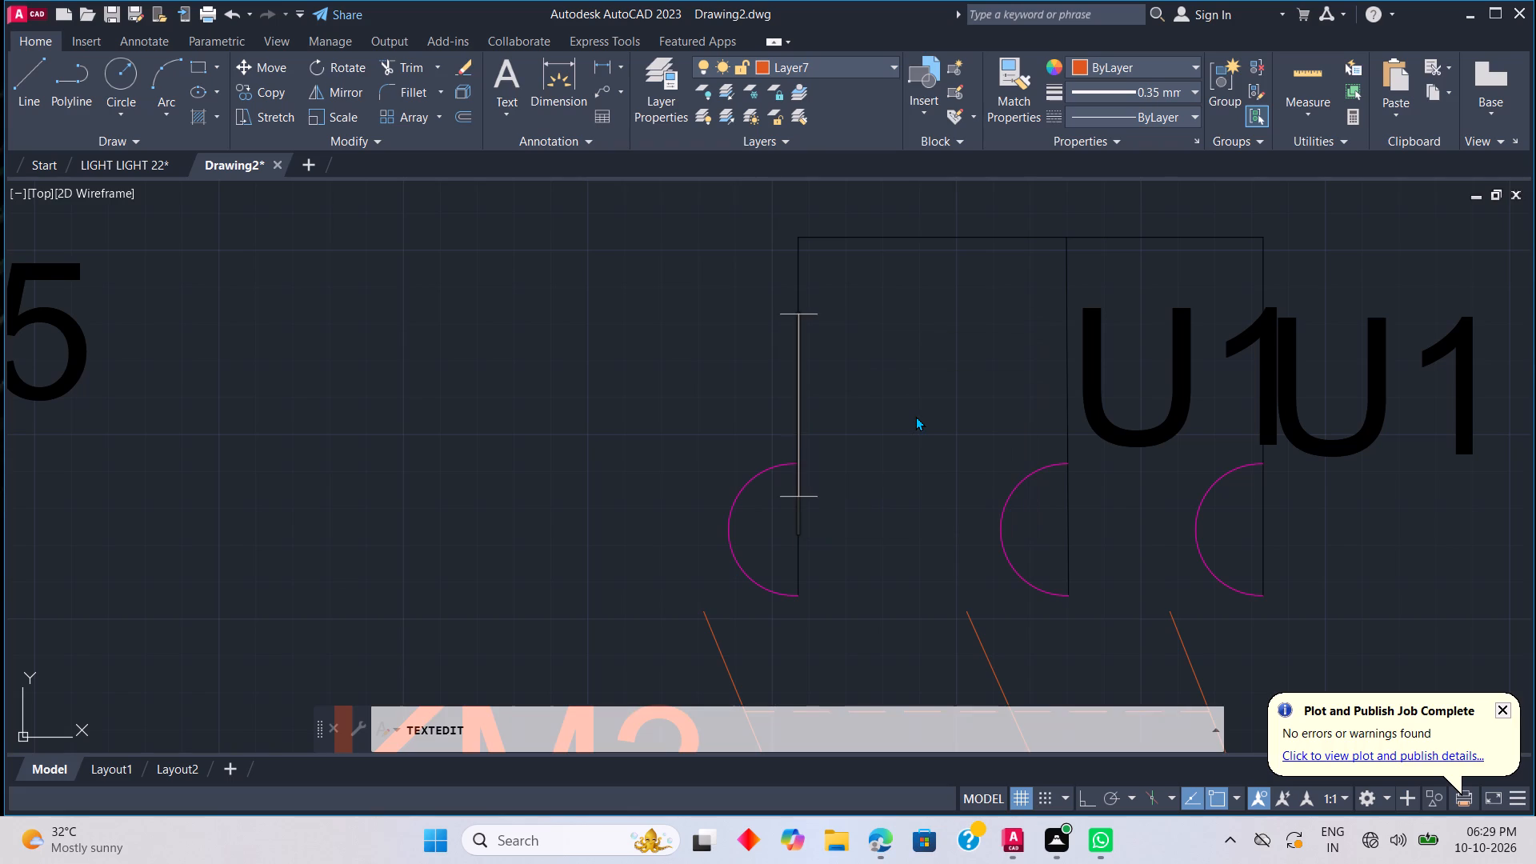
key("1")
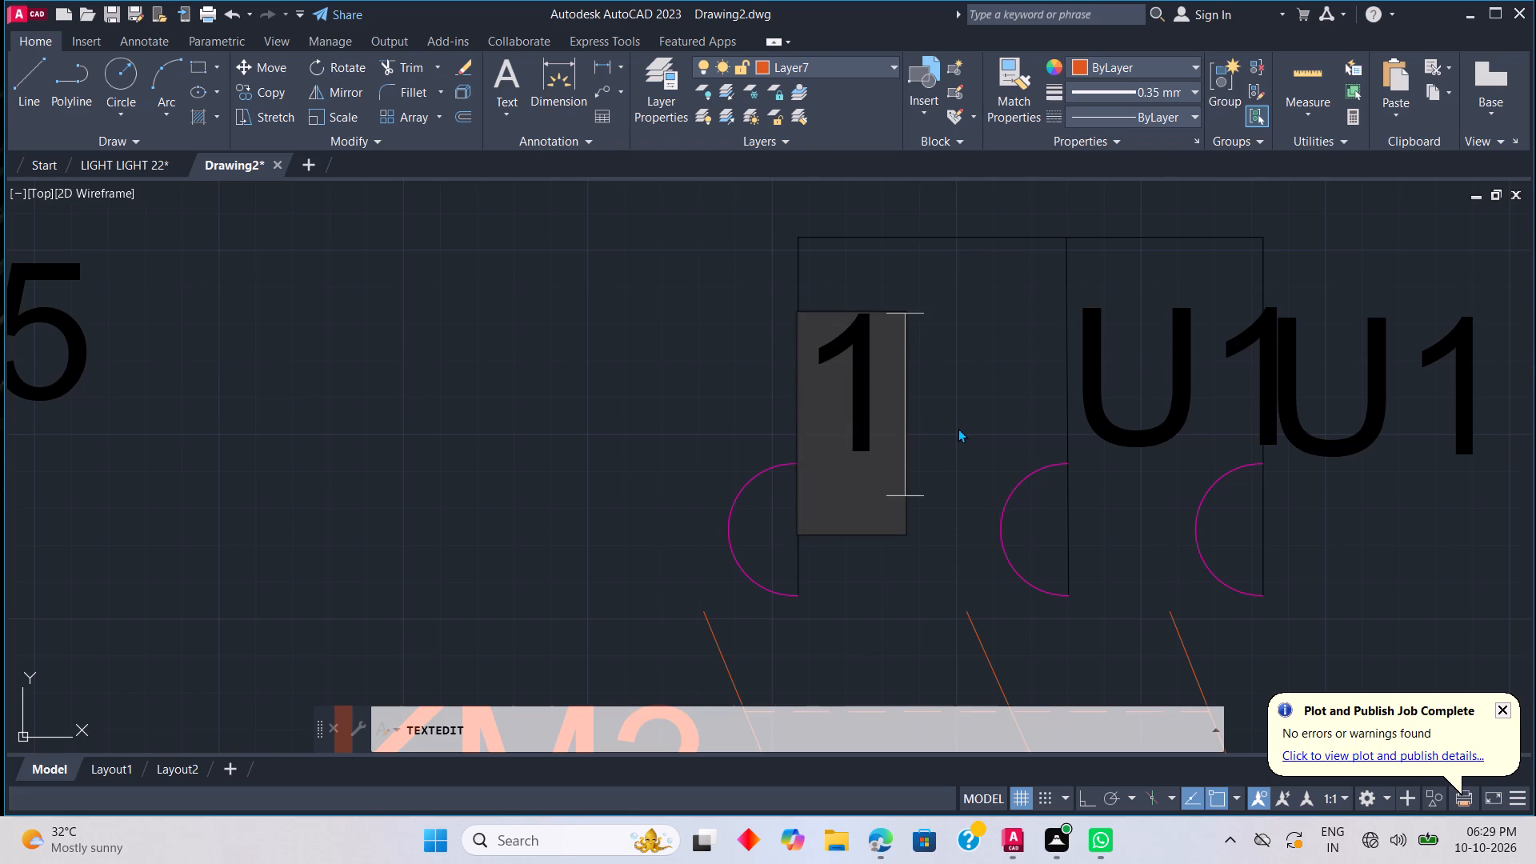
left_click(945, 493)
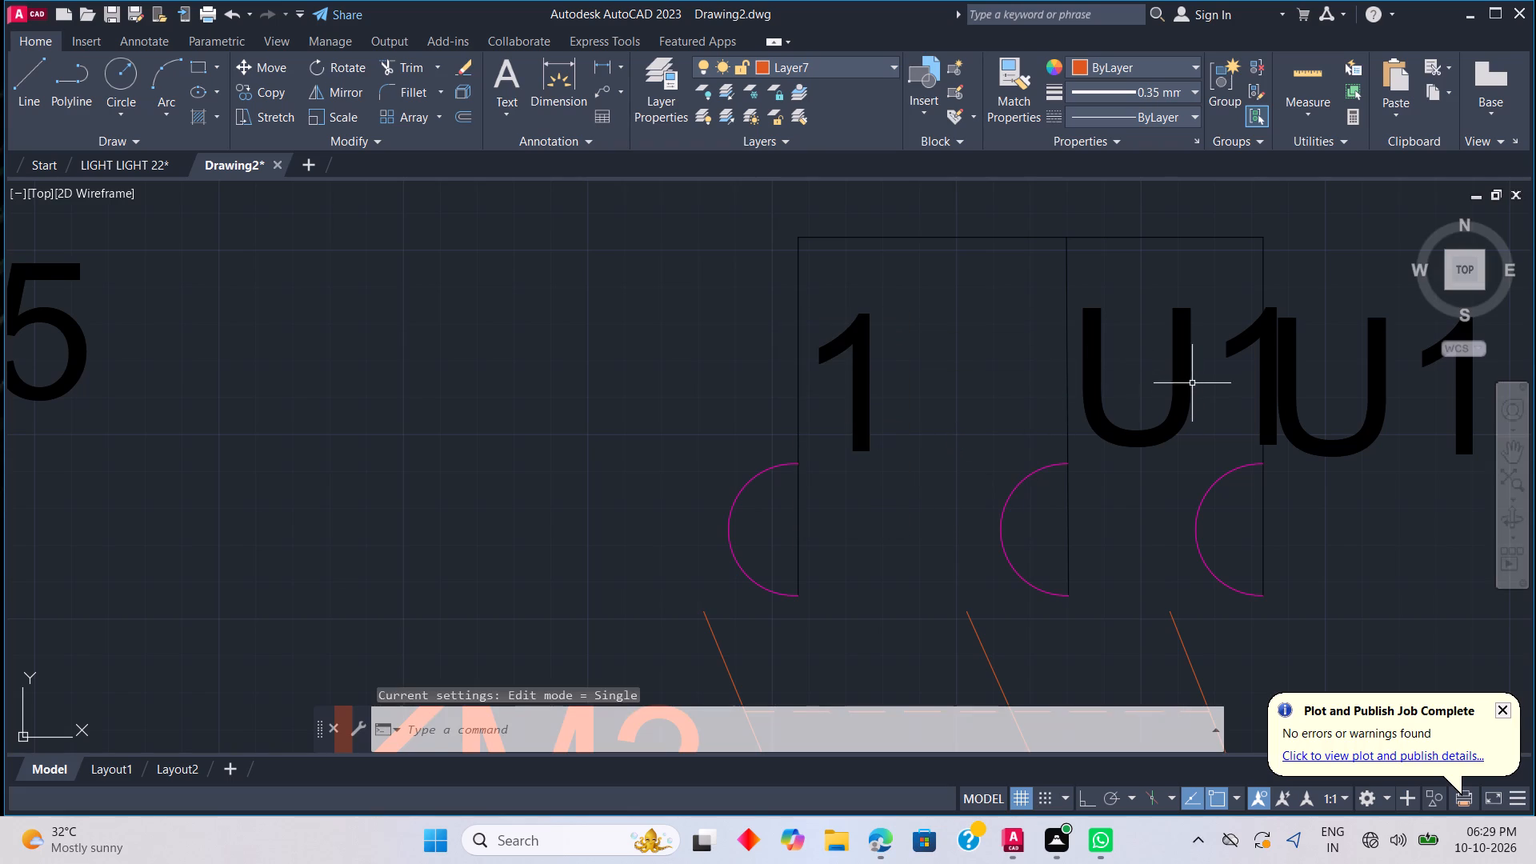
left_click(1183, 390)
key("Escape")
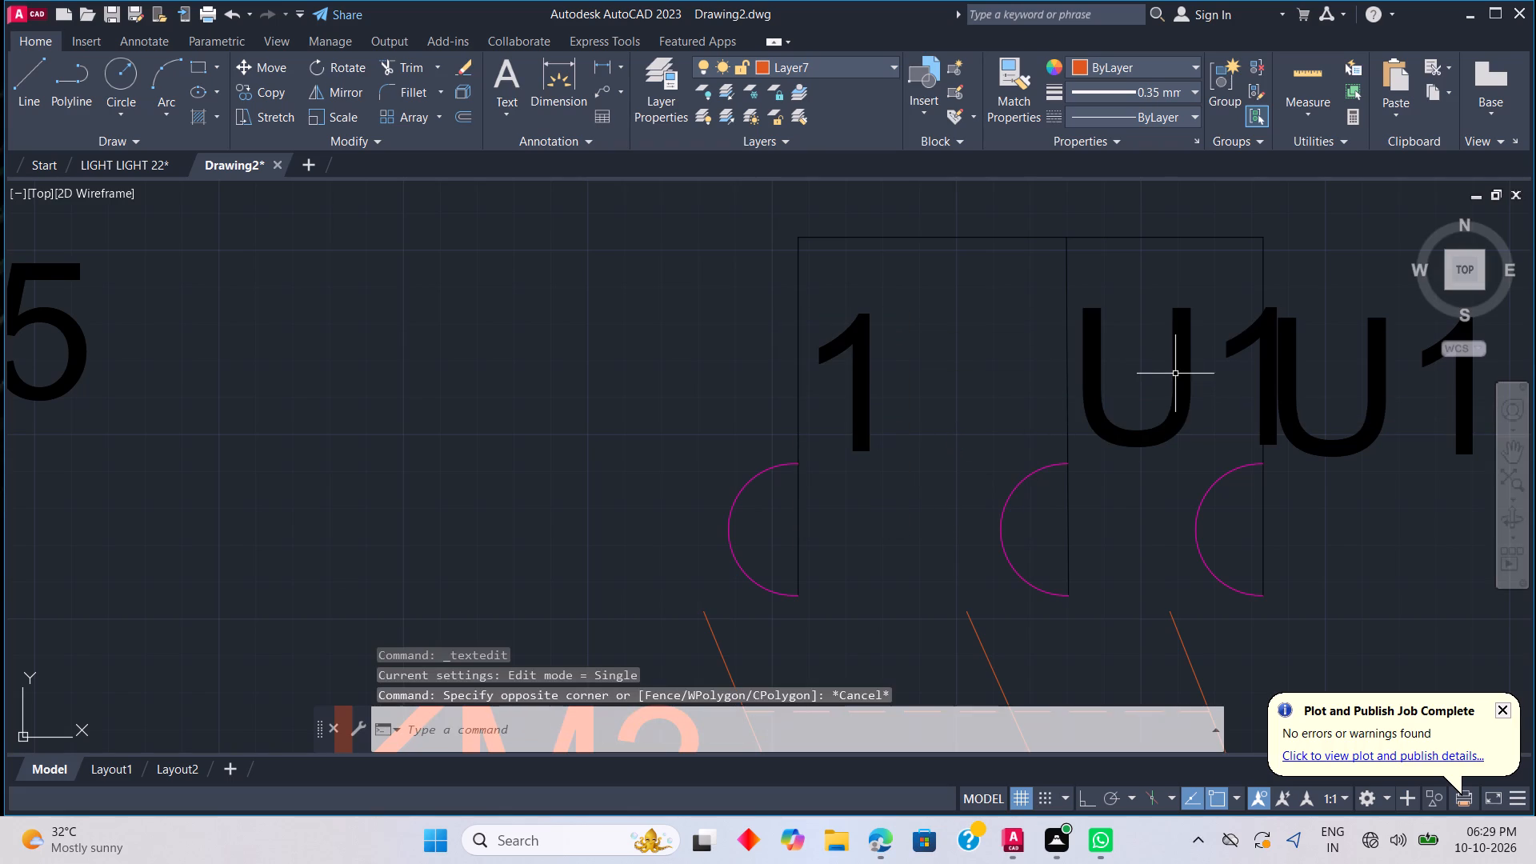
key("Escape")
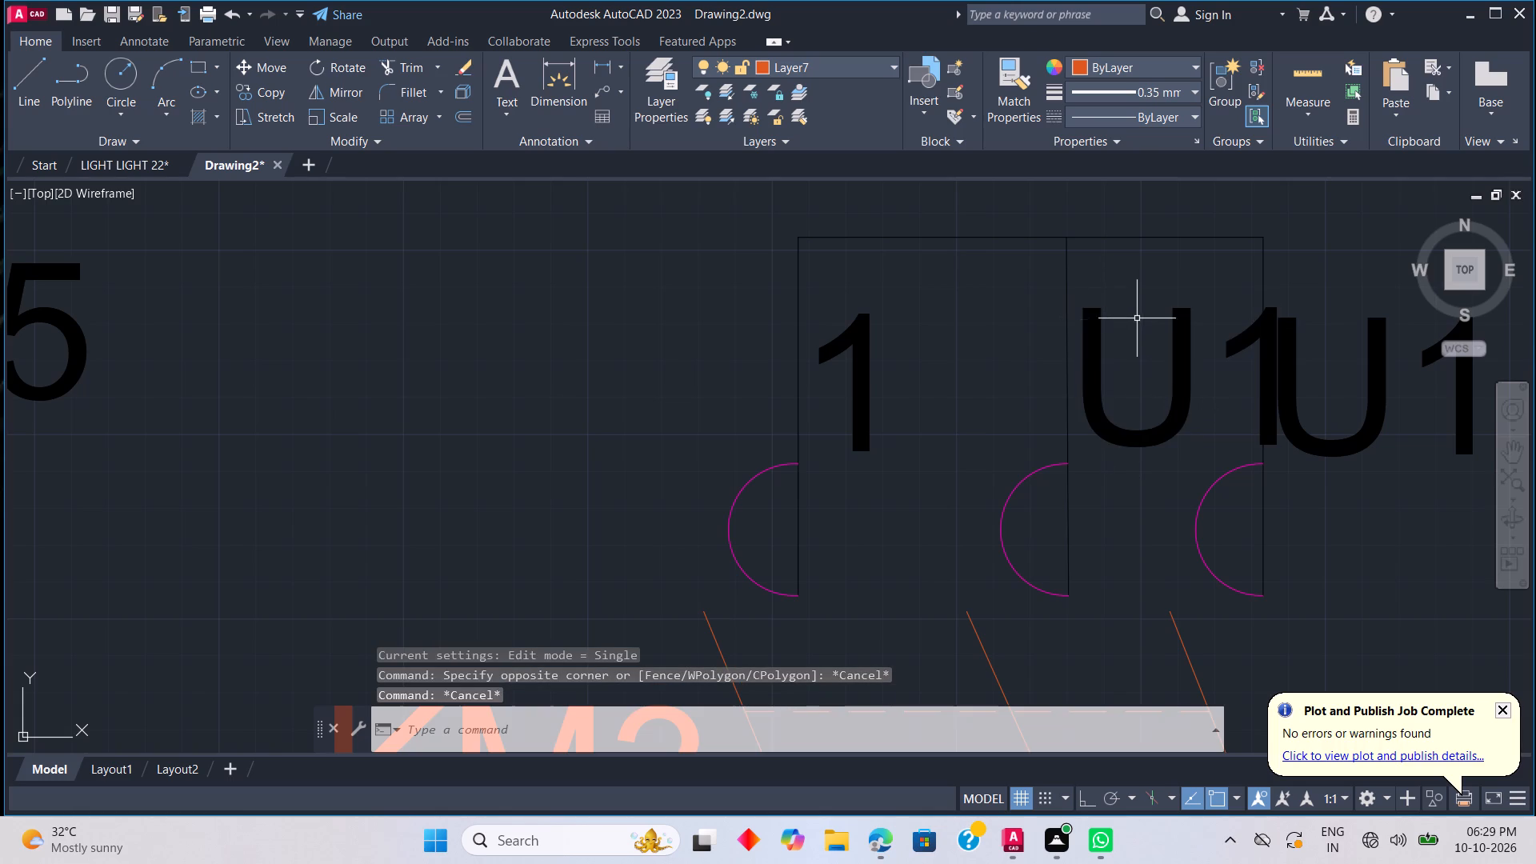
Rename the U1 label above KM3's second pole as 3.
double_click(1098, 313)
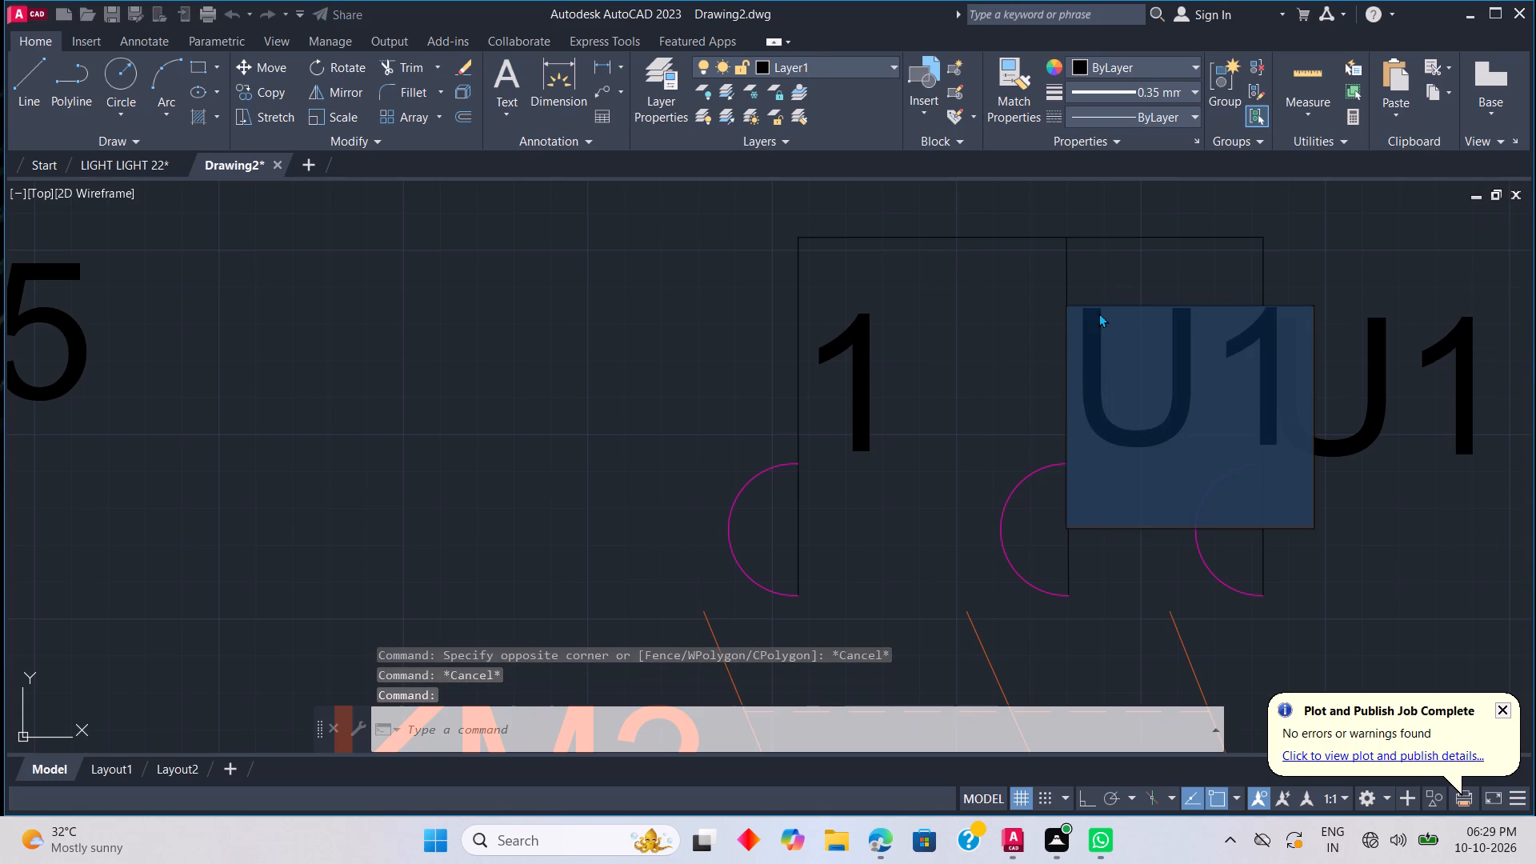
key("BackSpace")
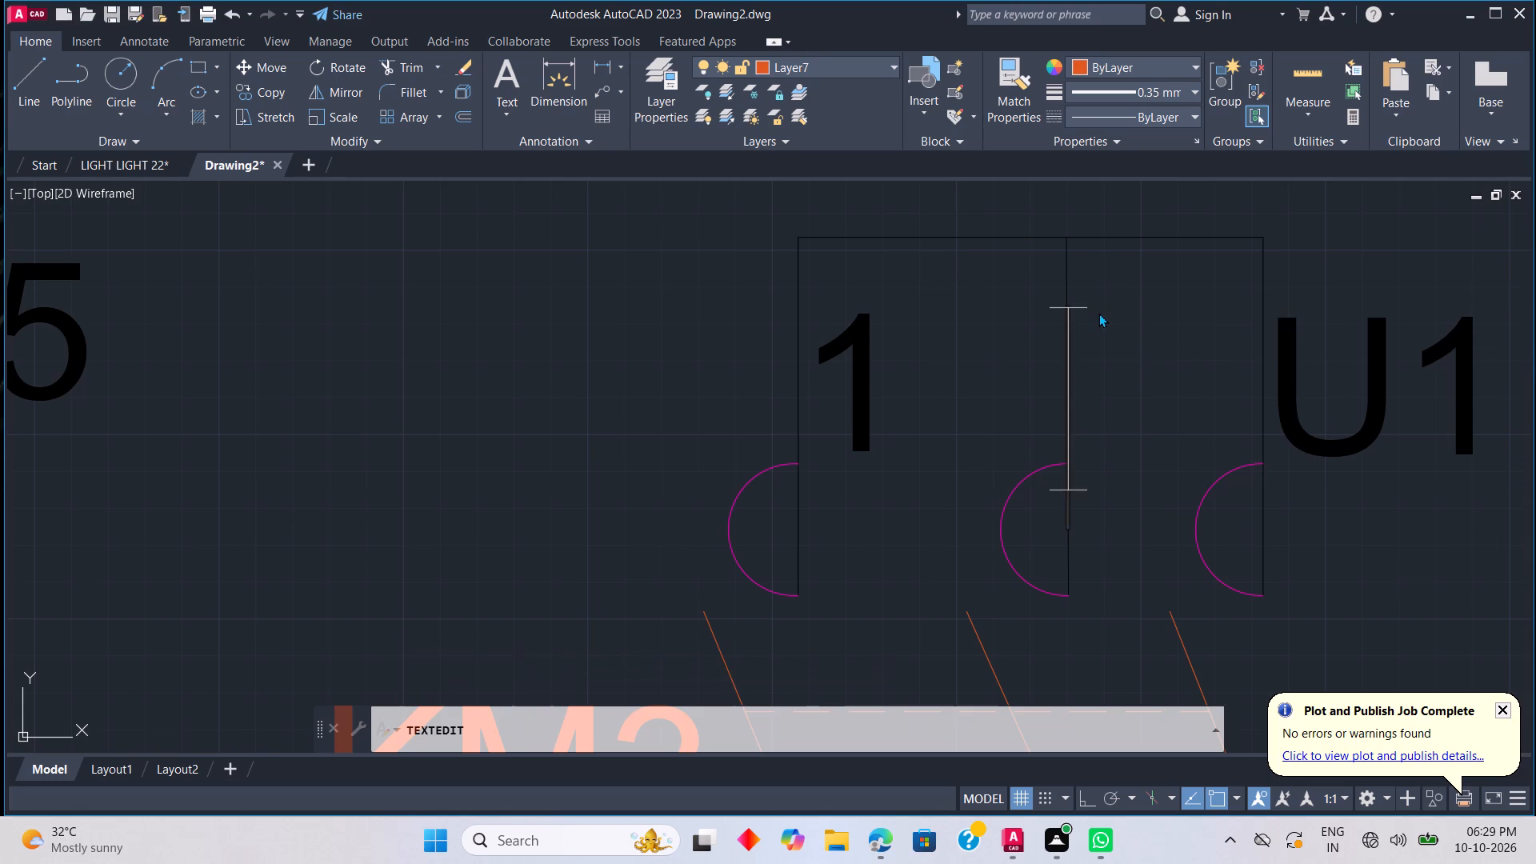
key("3")
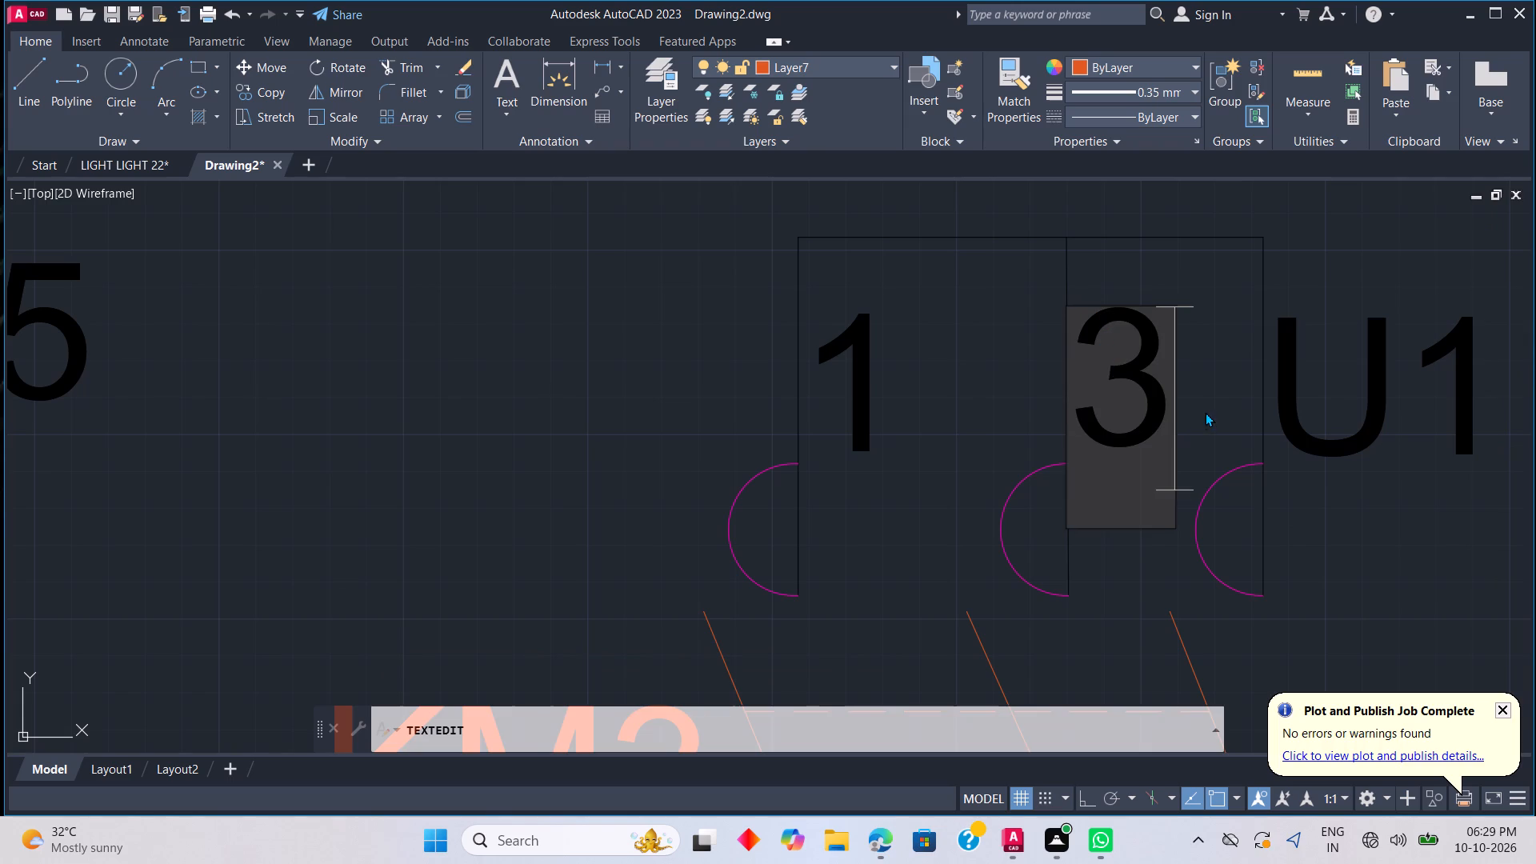
left_click(1321, 454)
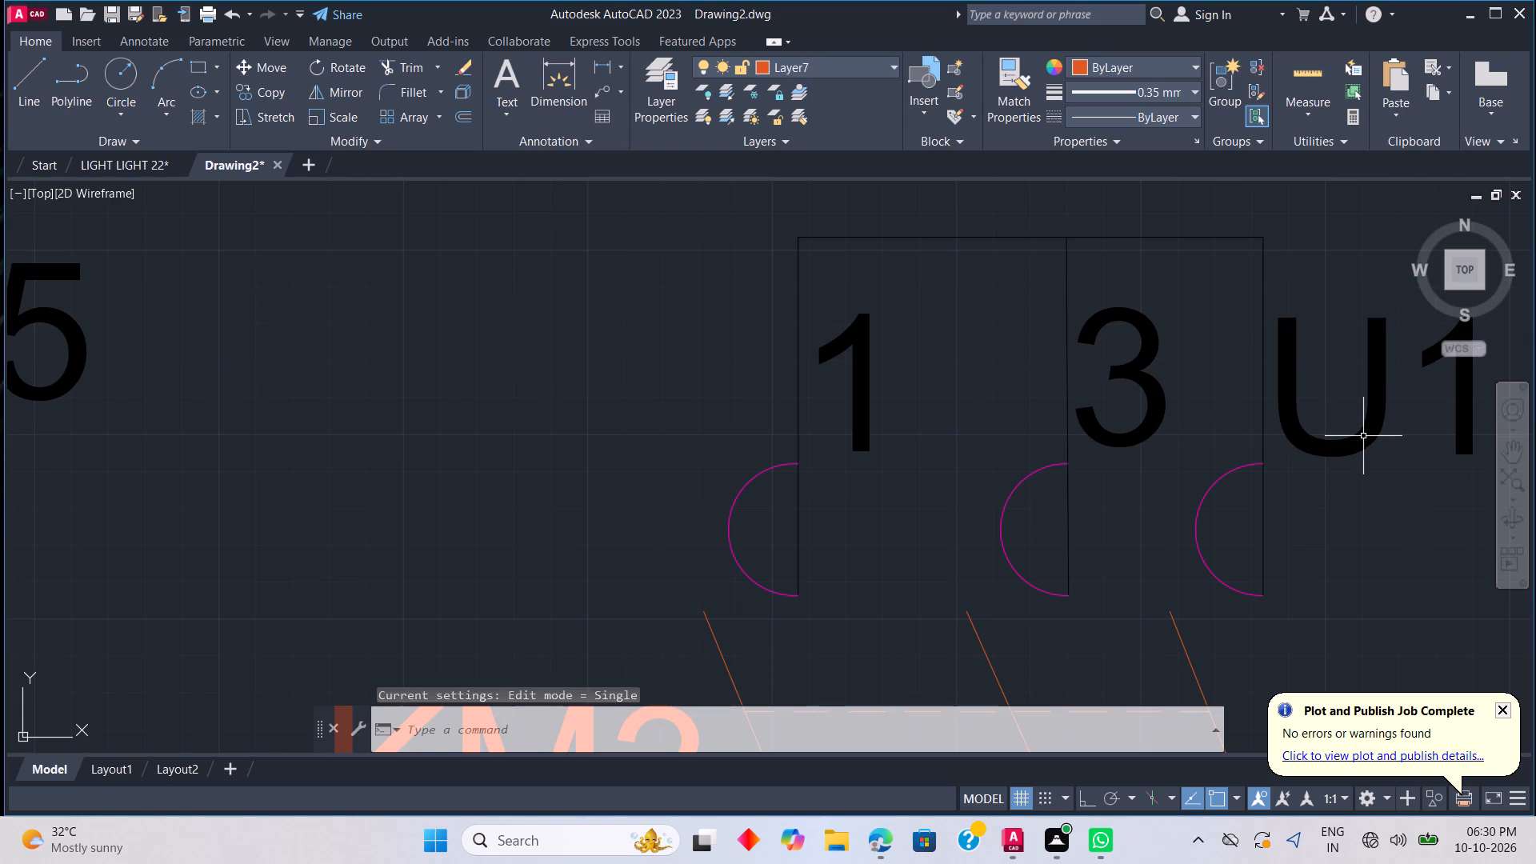
Rename the U1 label above KM3's third pole as 5.
scroll(1358, 434, "down", 2)
scroll(1366, 428, "up", 1)
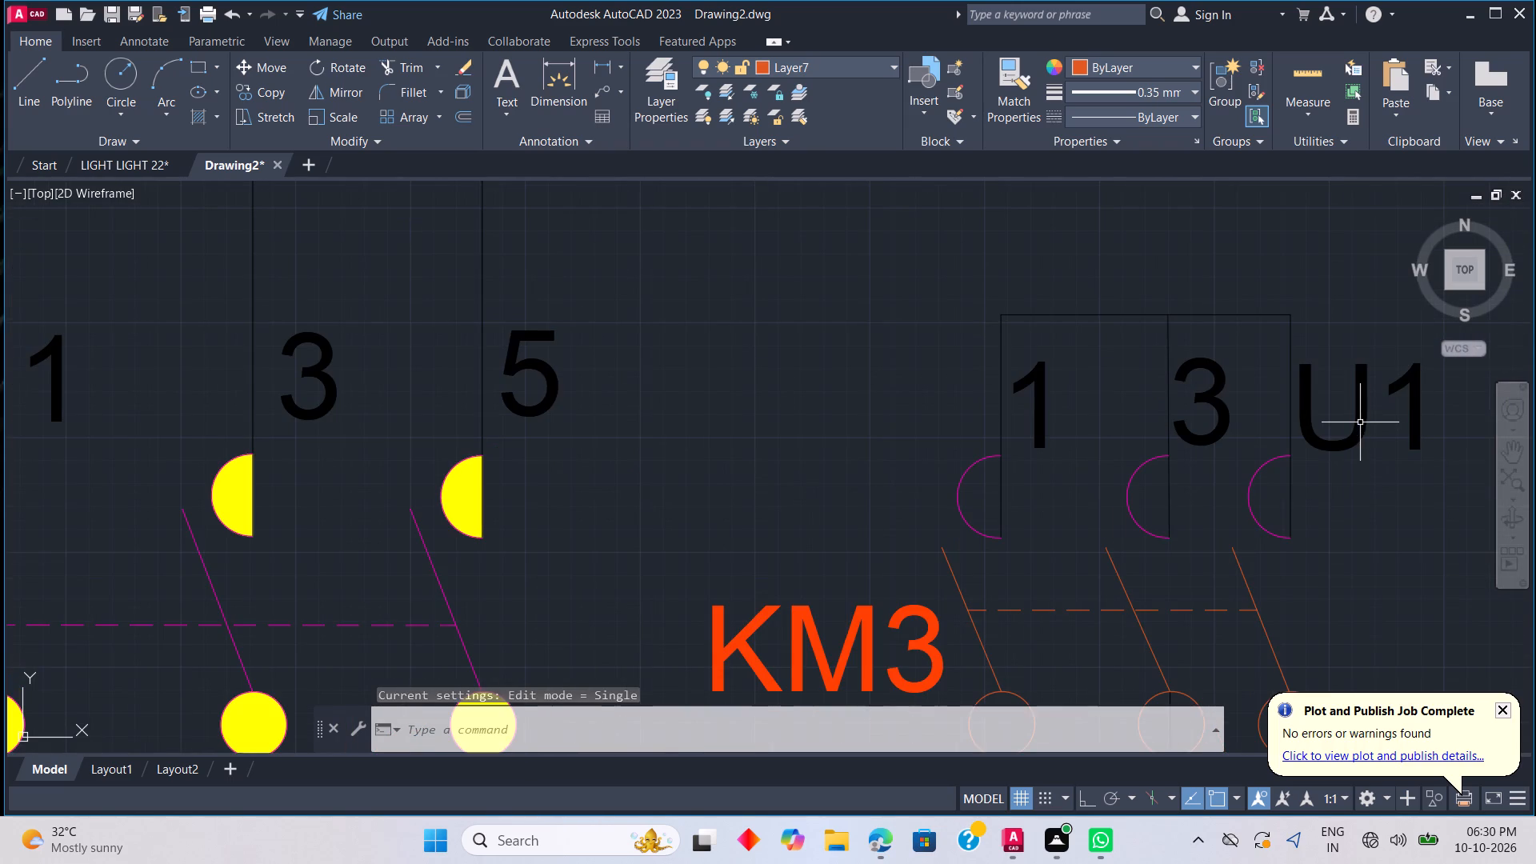
double_click(1362, 433)
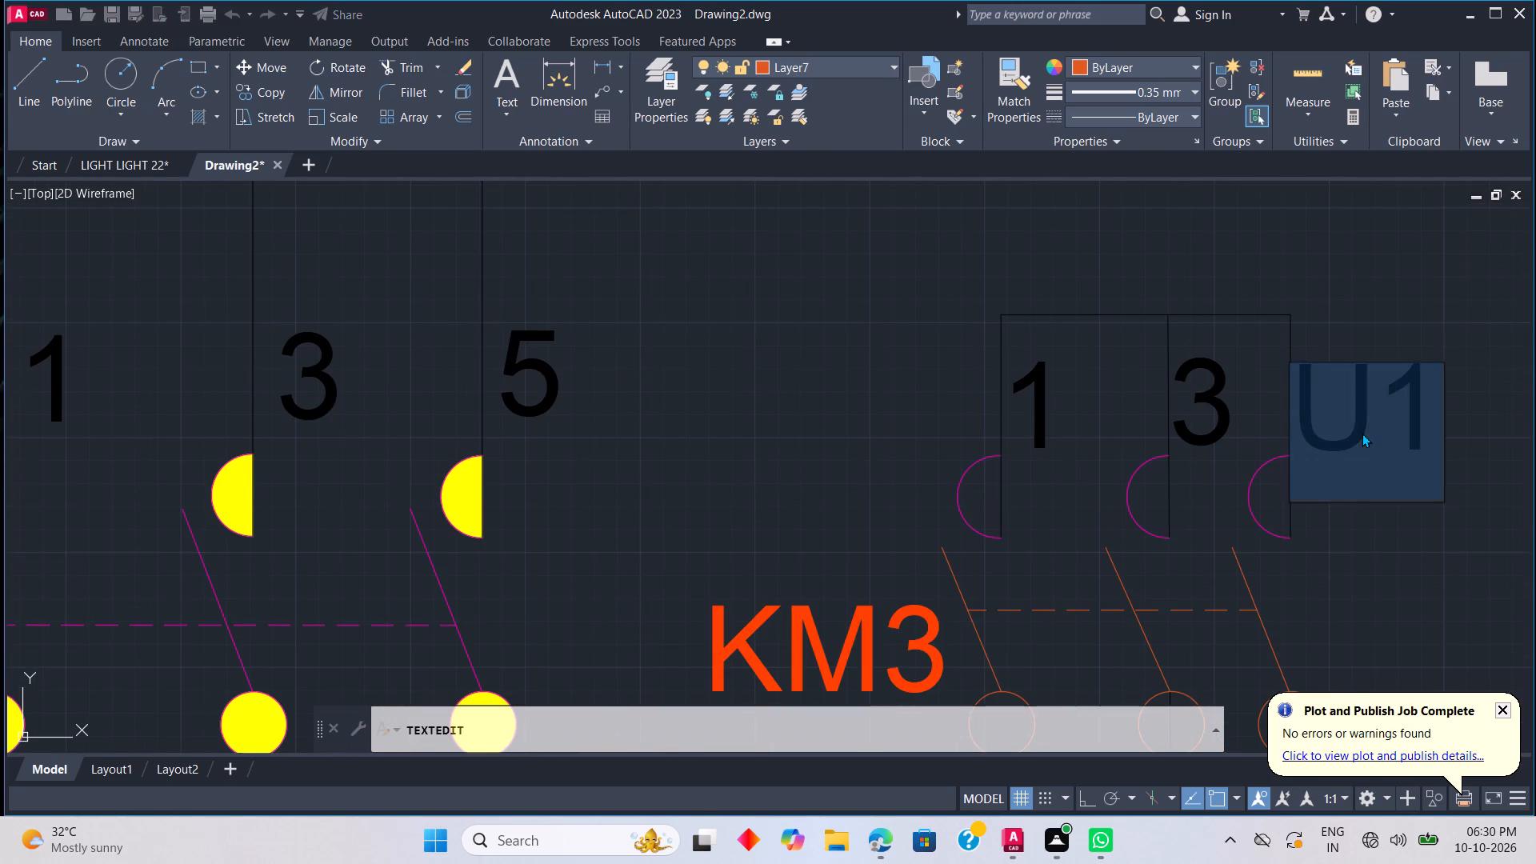
key("BackSpace")
key("5")
scroll(1350, 534, "down", 3)
scroll(1290, 634, "up", 4)
left_click(1286, 450)
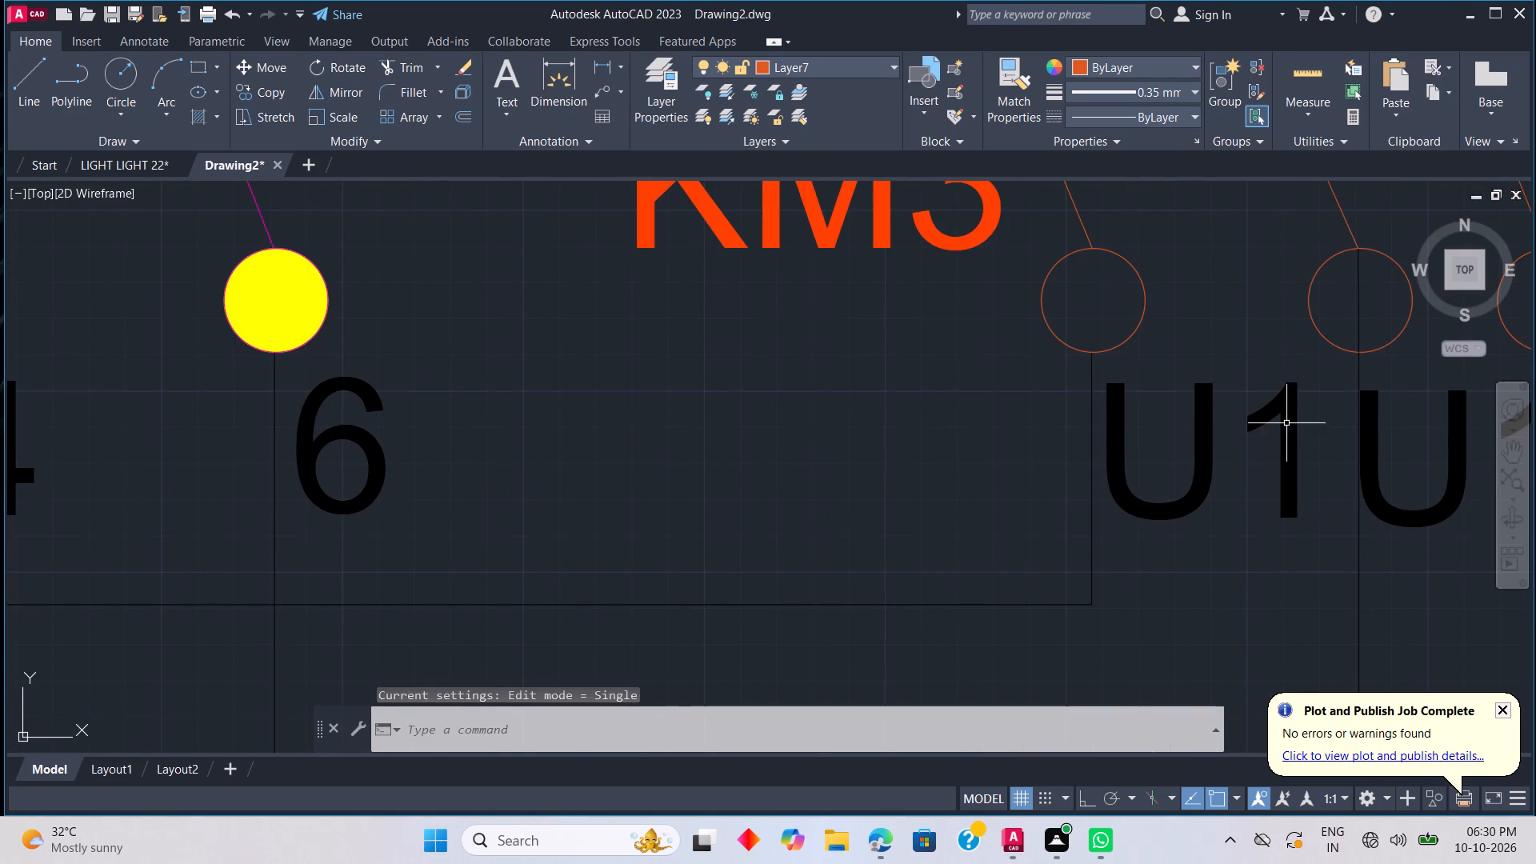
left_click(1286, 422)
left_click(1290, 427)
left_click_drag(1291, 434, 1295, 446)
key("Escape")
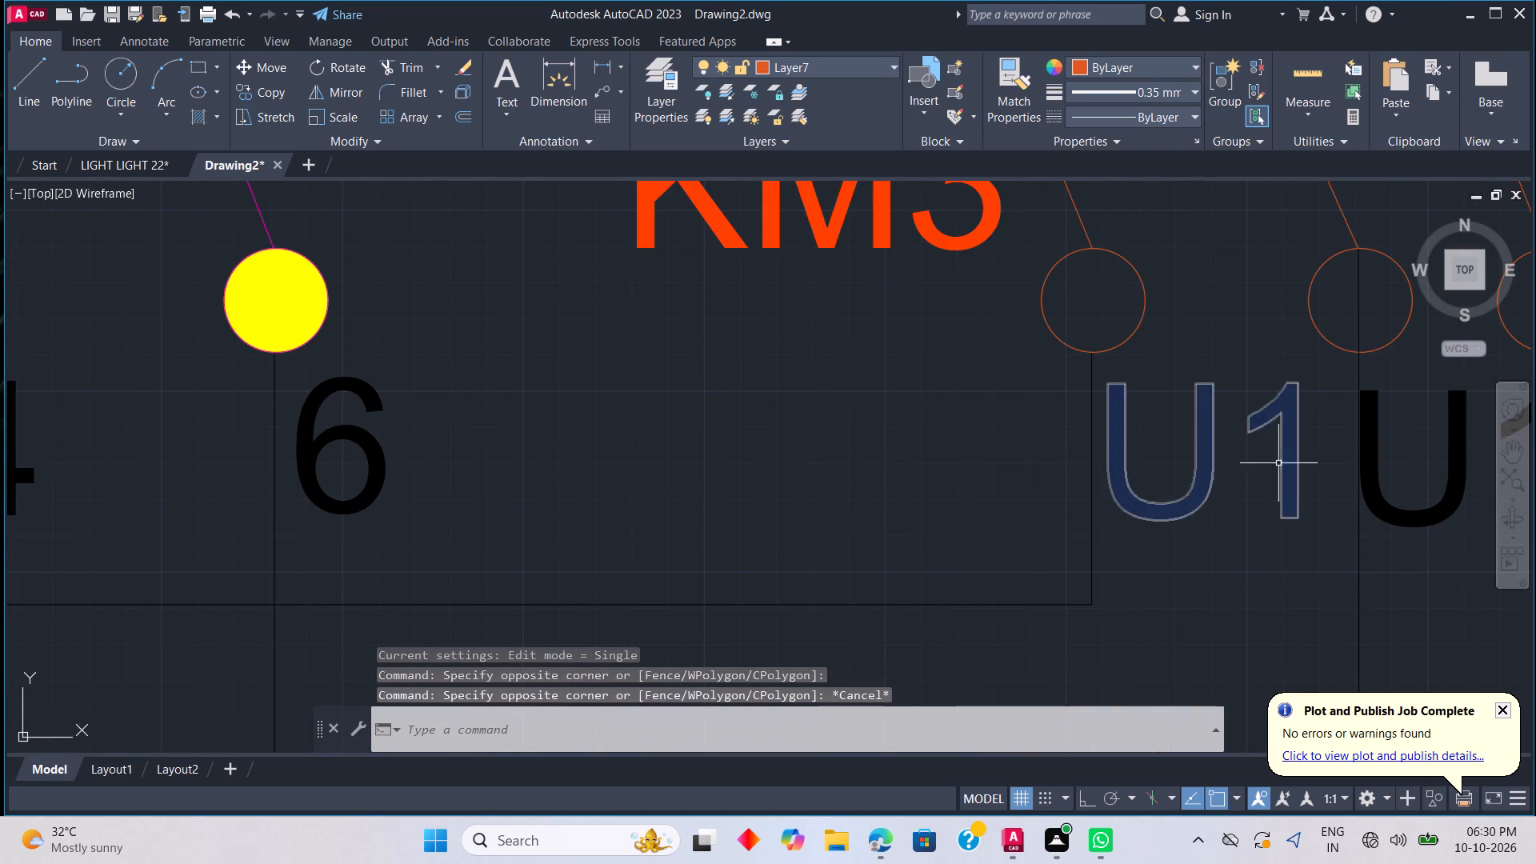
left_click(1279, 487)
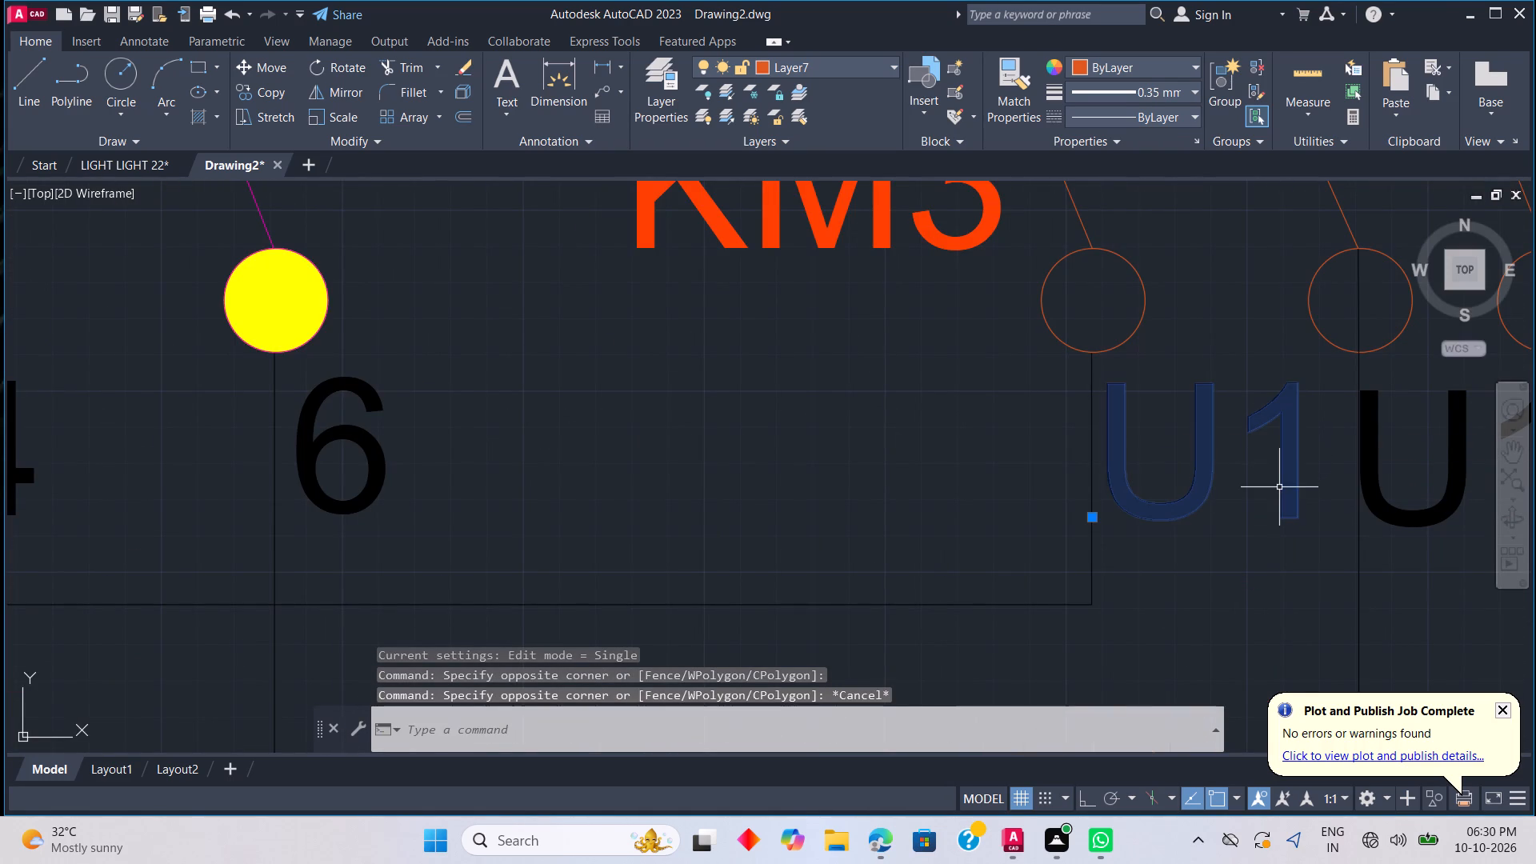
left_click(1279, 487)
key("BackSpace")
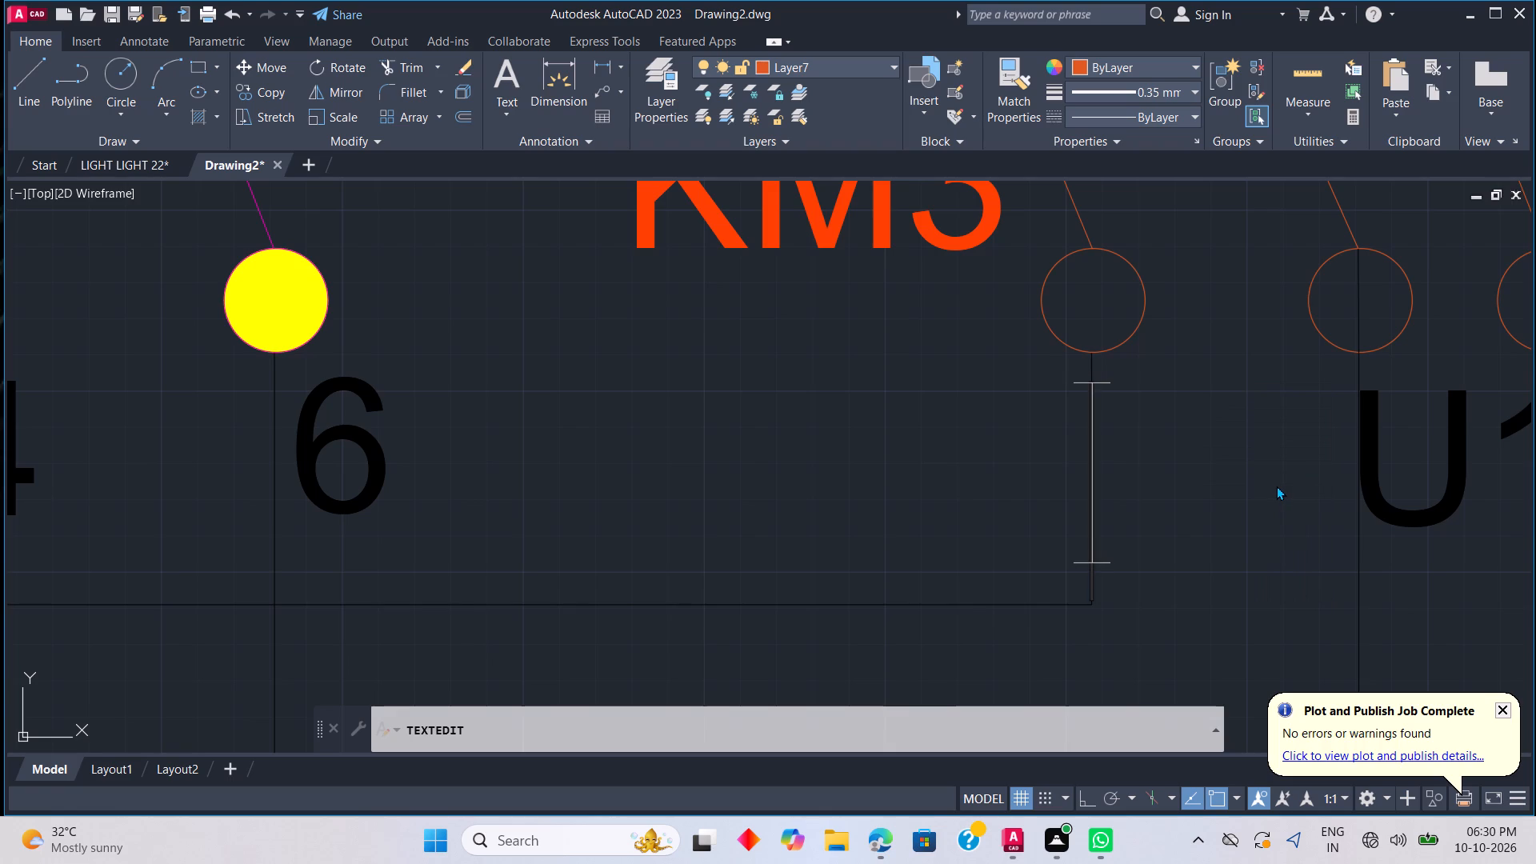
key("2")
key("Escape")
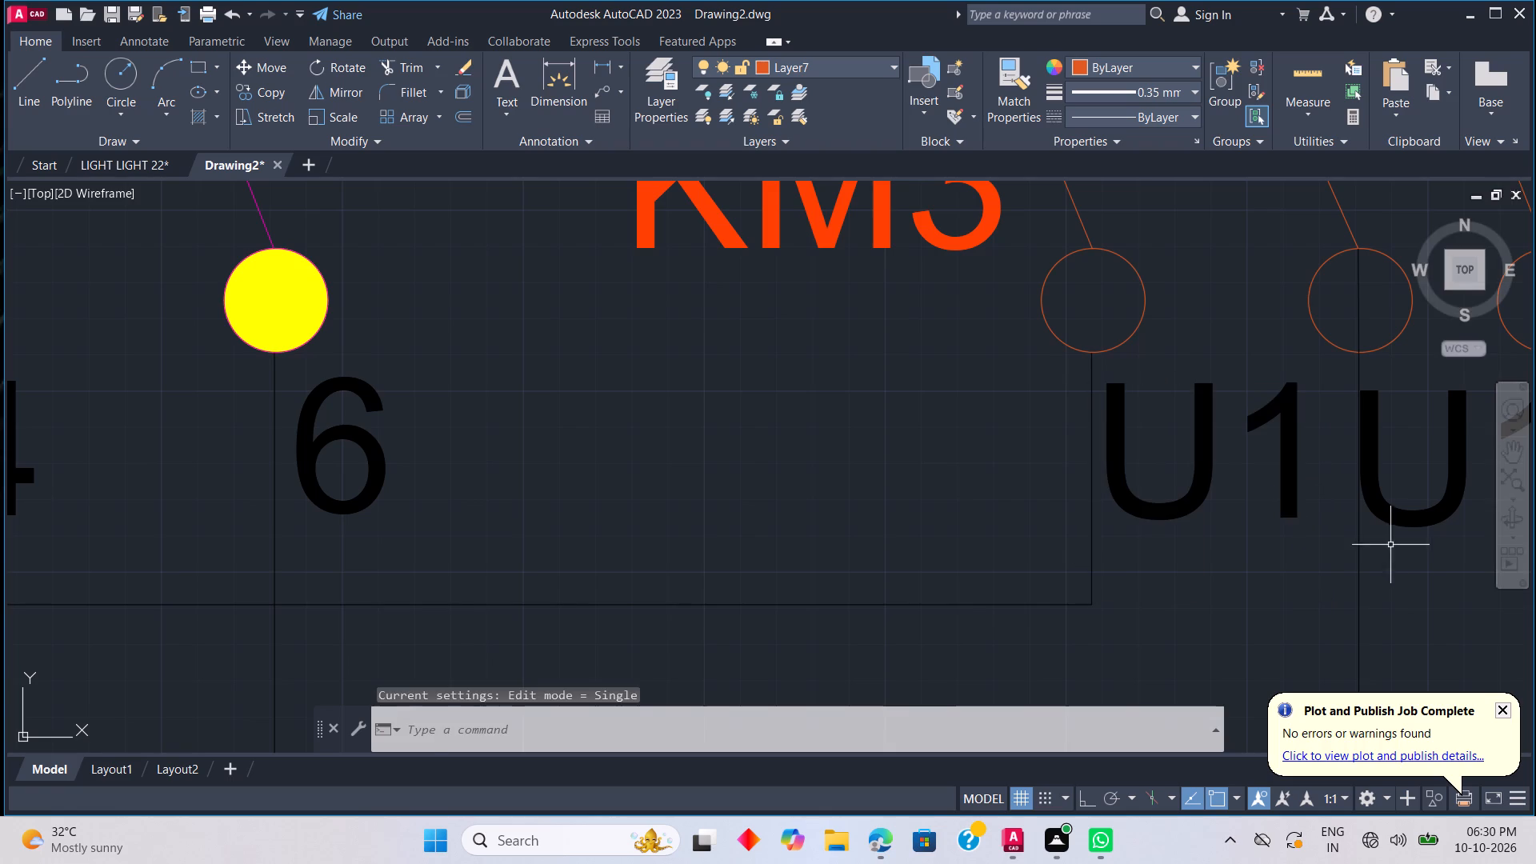
Rename the U1 label below KM3's first pole as 2.
double_click(1282, 464)
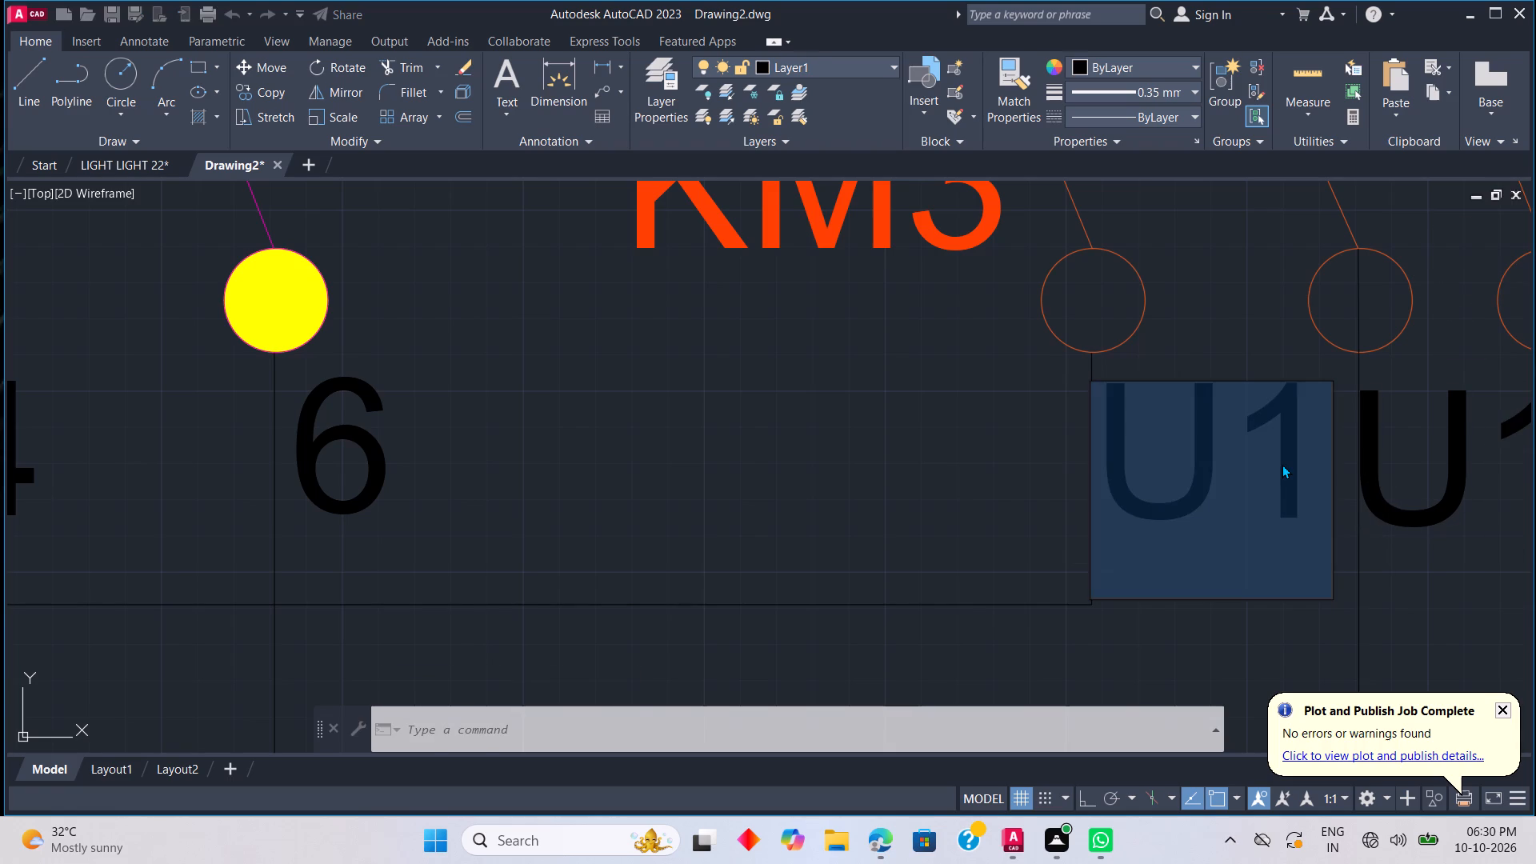
key("BackSpace")
key("2")
left_click(1277, 522)
Rename the U1 label below KM3's second pole as 4.
scroll(1366, 564, "down", 2)
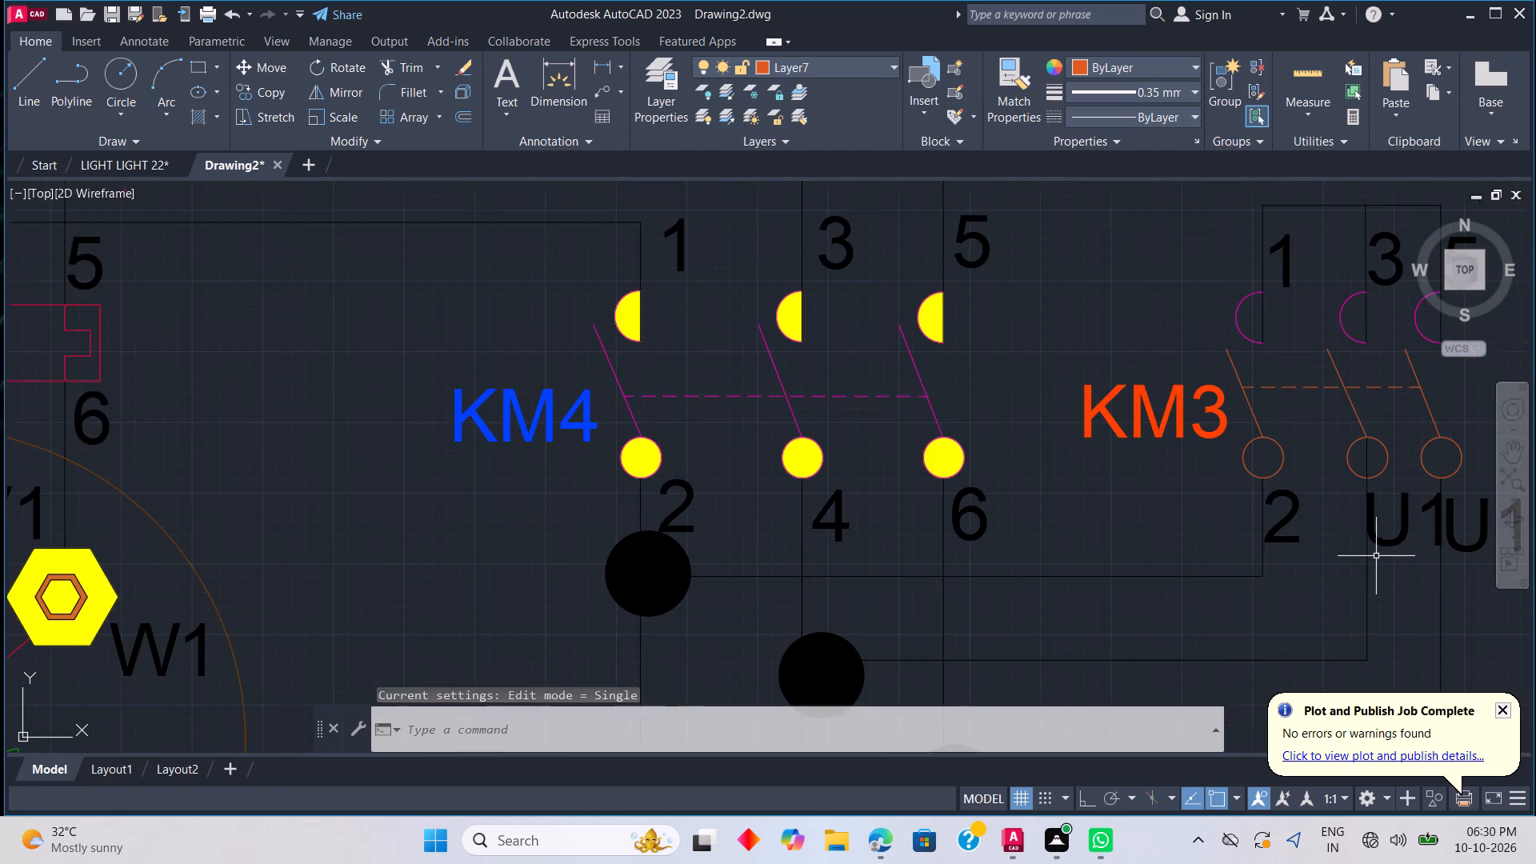
middle_click_drag(1399, 577, 1241, 547)
scroll(1258, 517, "up", 2)
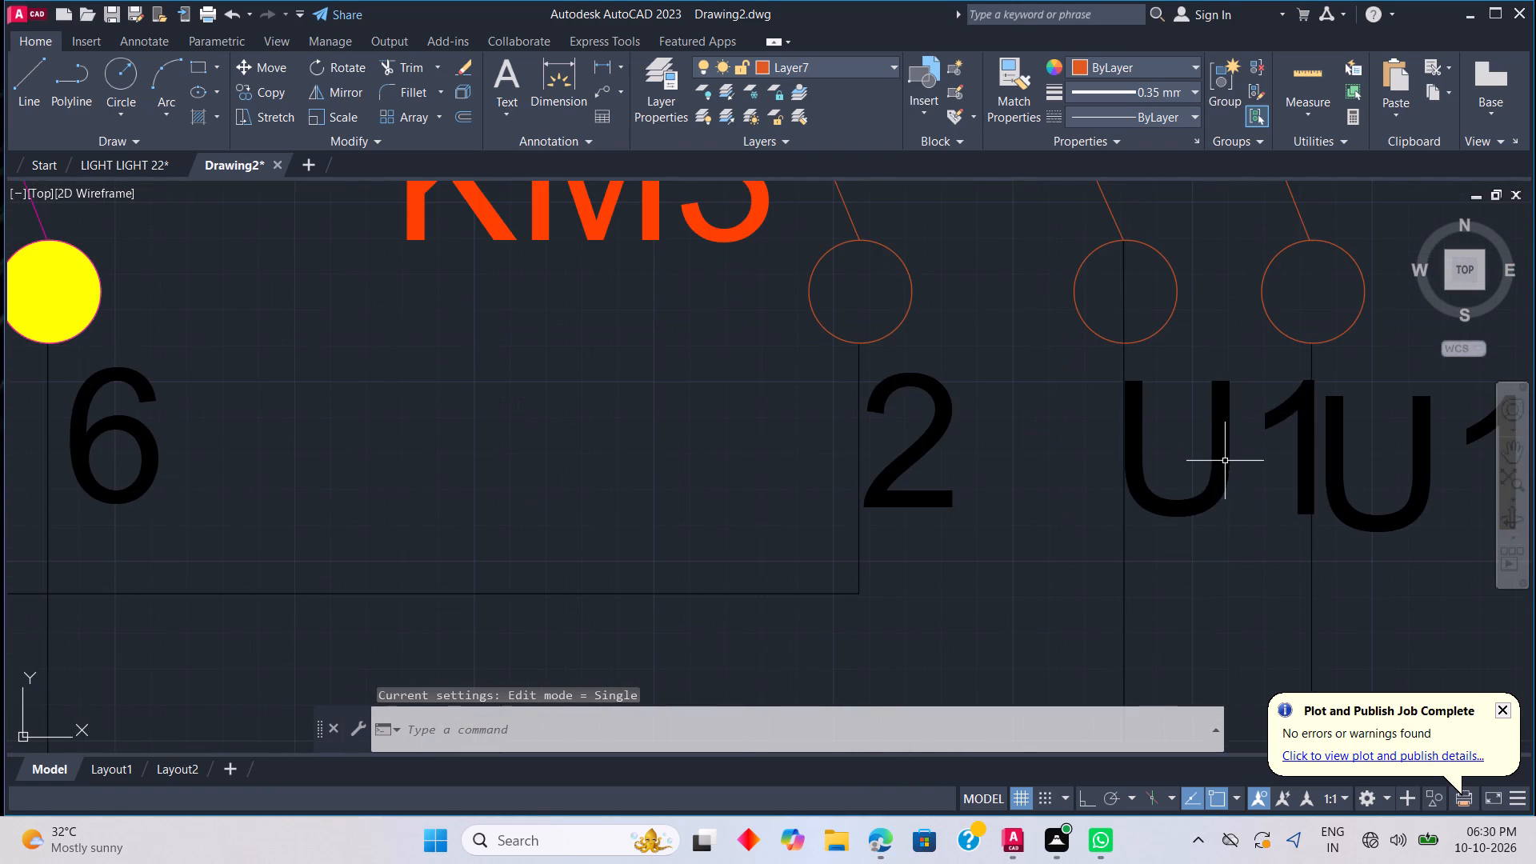
double_click(1230, 452)
key("BackSpace")
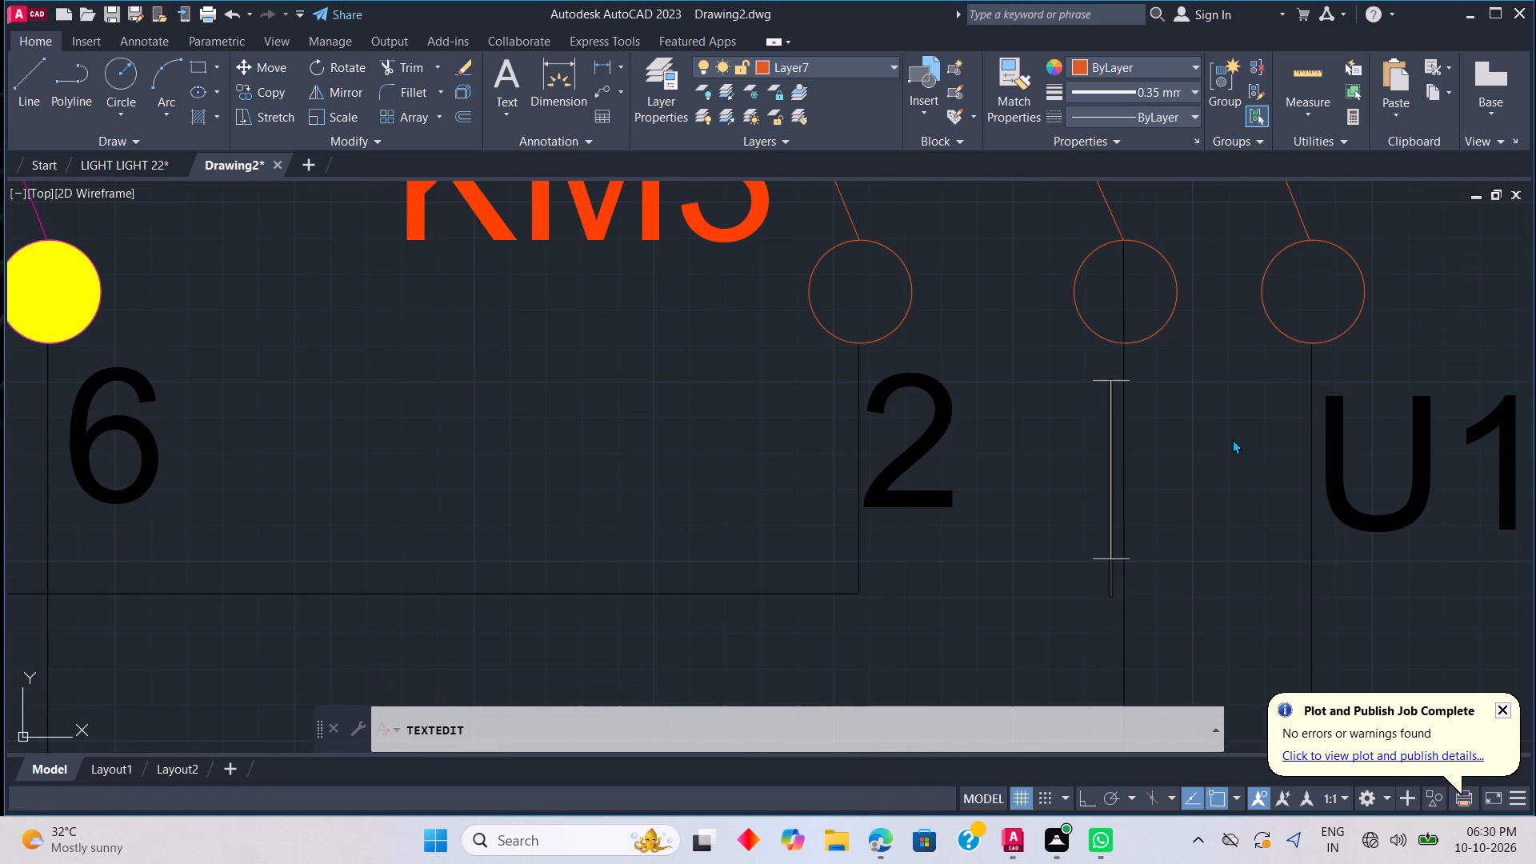
key("4")
scroll(1298, 518, "down", 3)
scroll(1330, 504, "up", 2)
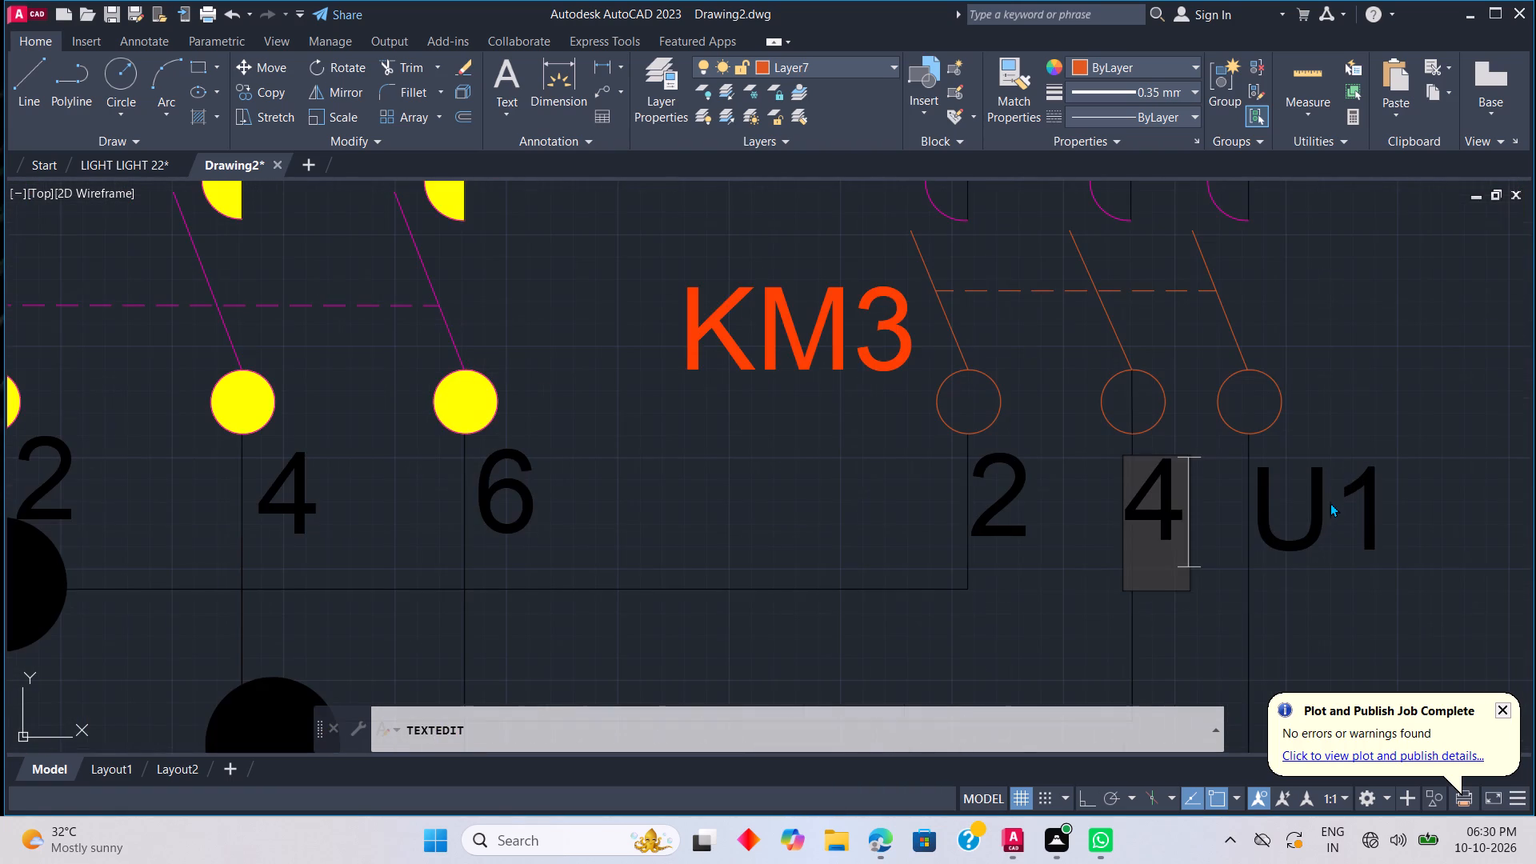
left_click(1324, 574)
Rename the U1 label below KM3's third pole as 6.
left_click(1326, 489)
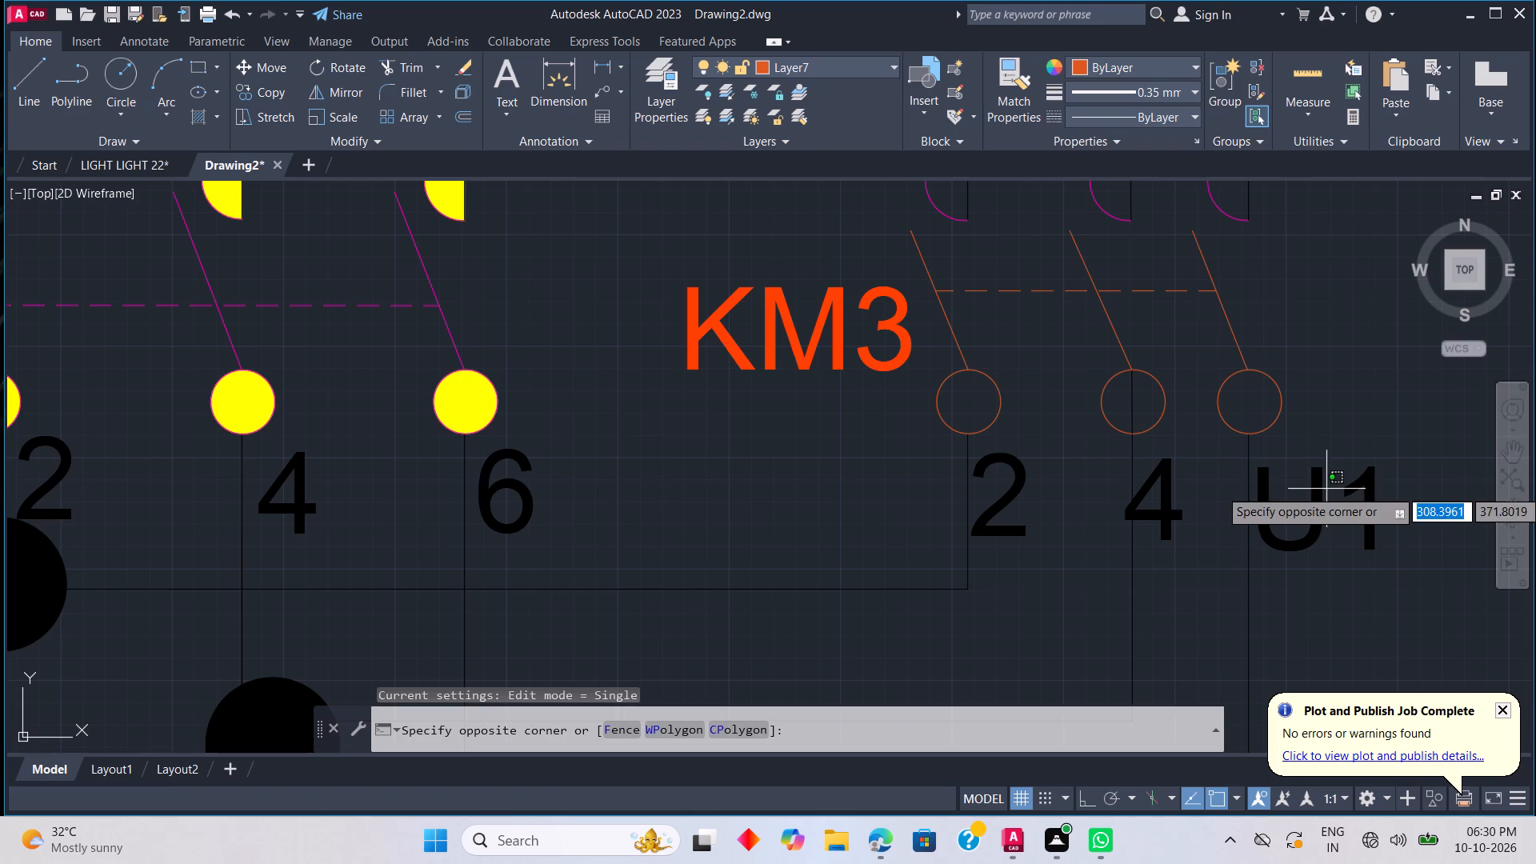
double_click(1321, 502)
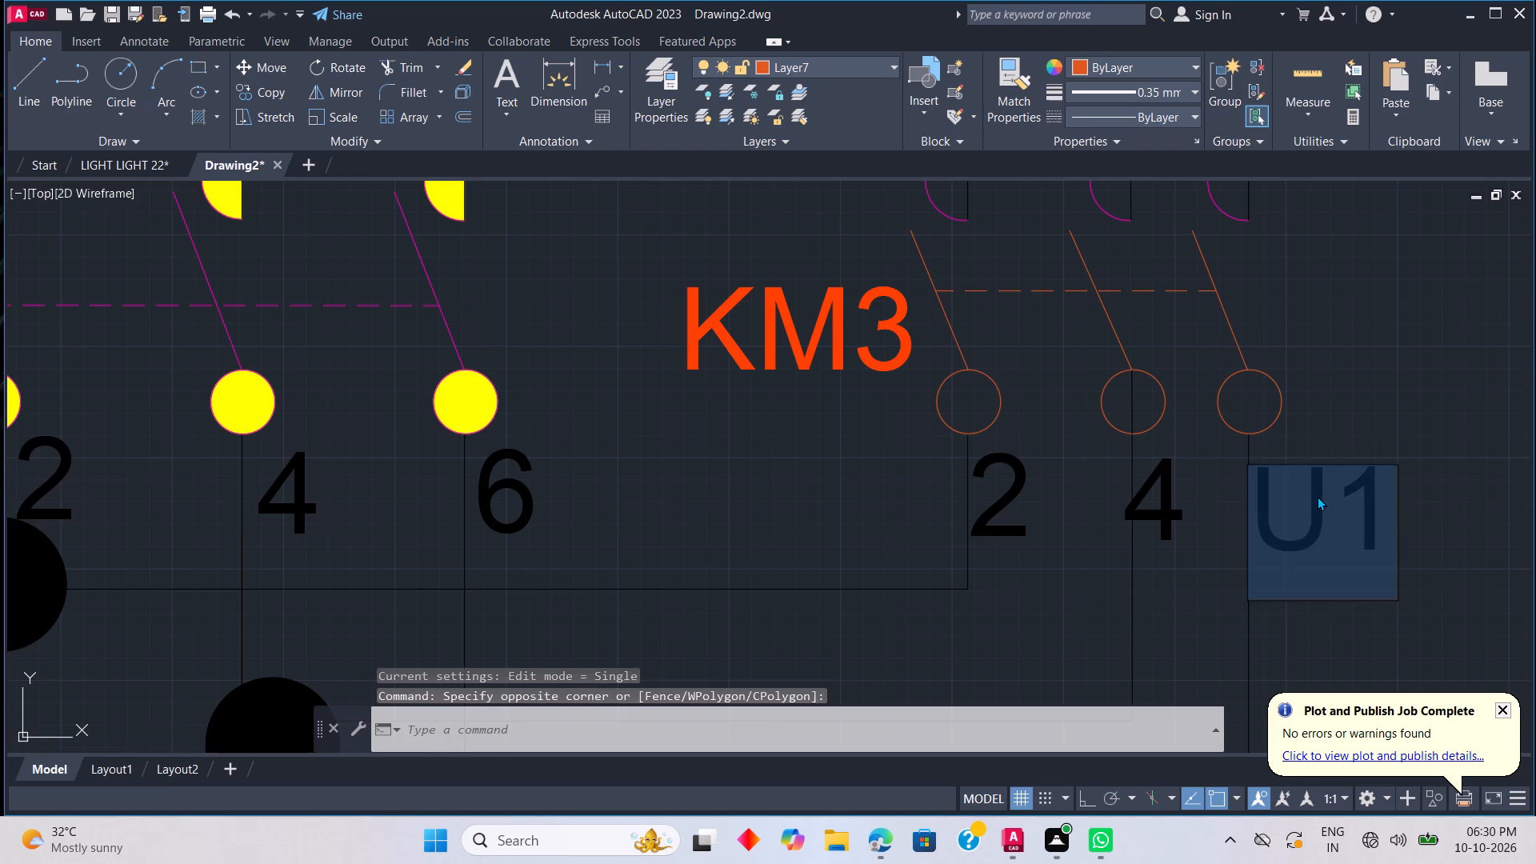
key("BackSpace")
key("5")
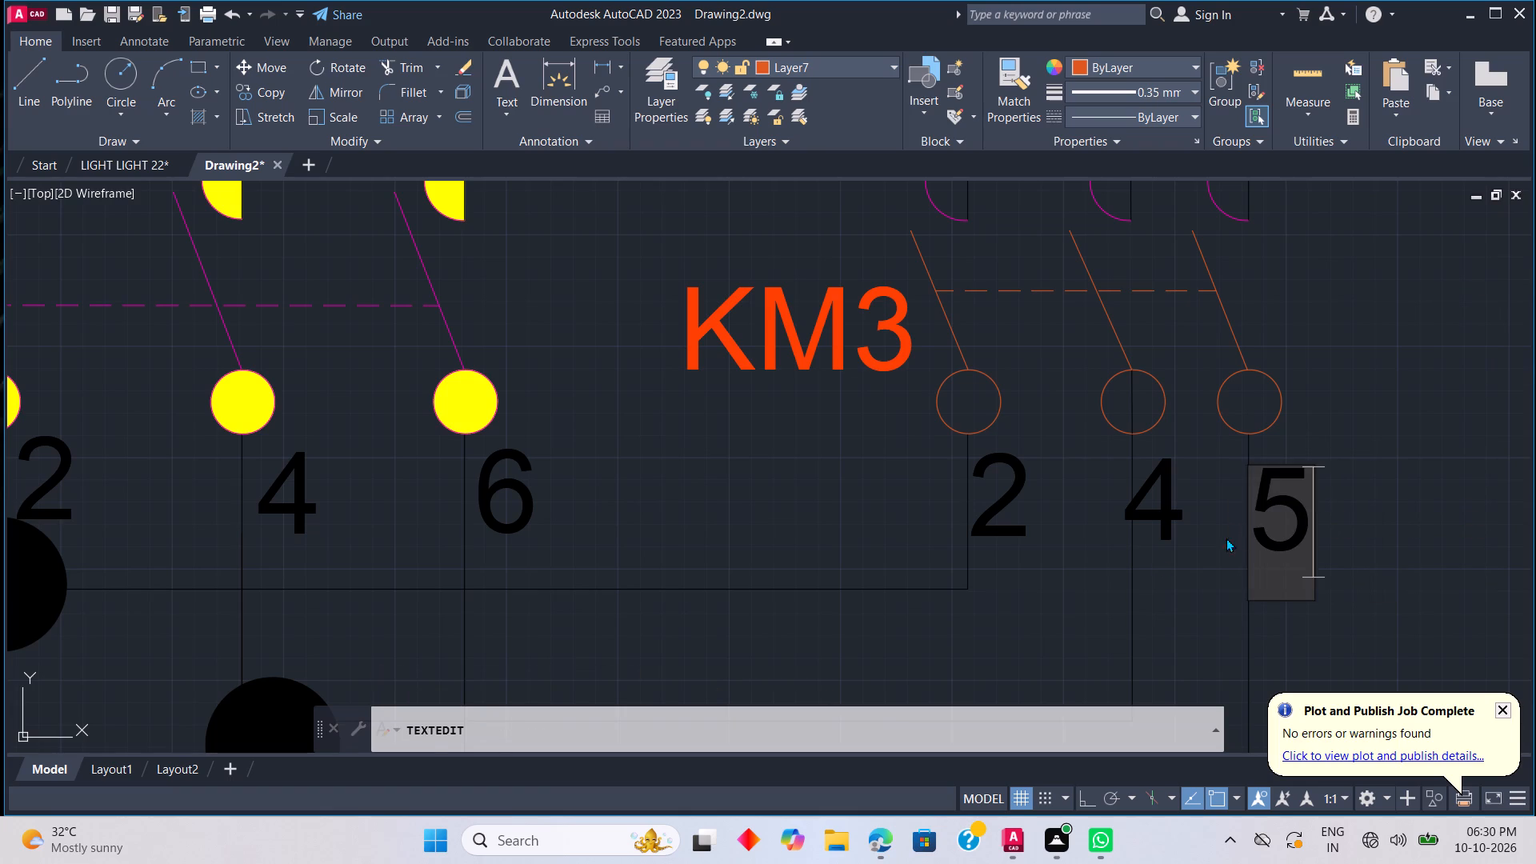
key("BackSpace")
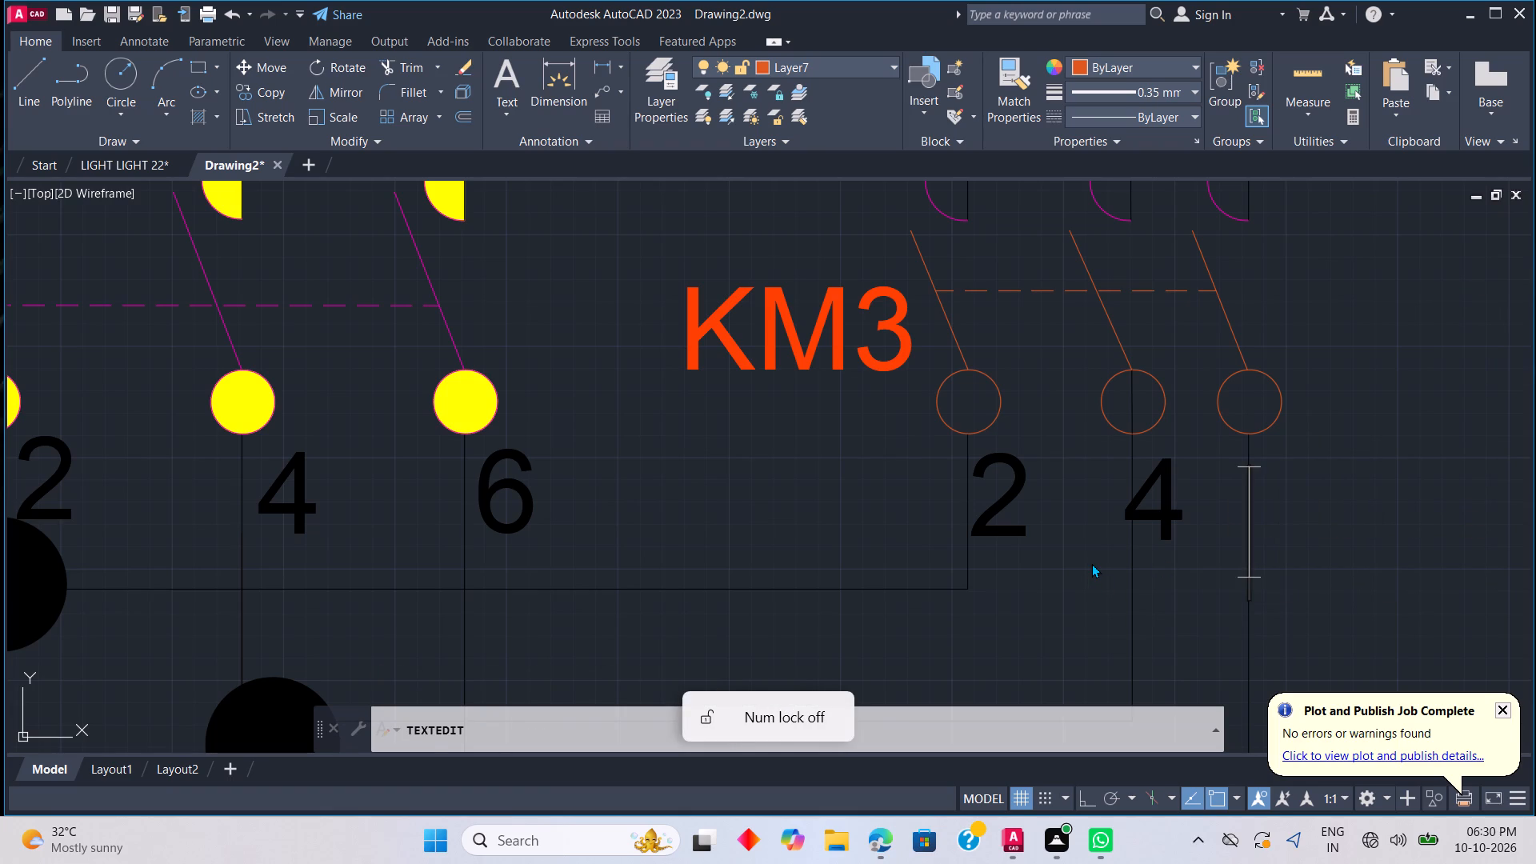
key("6")
left_click(946, 593)
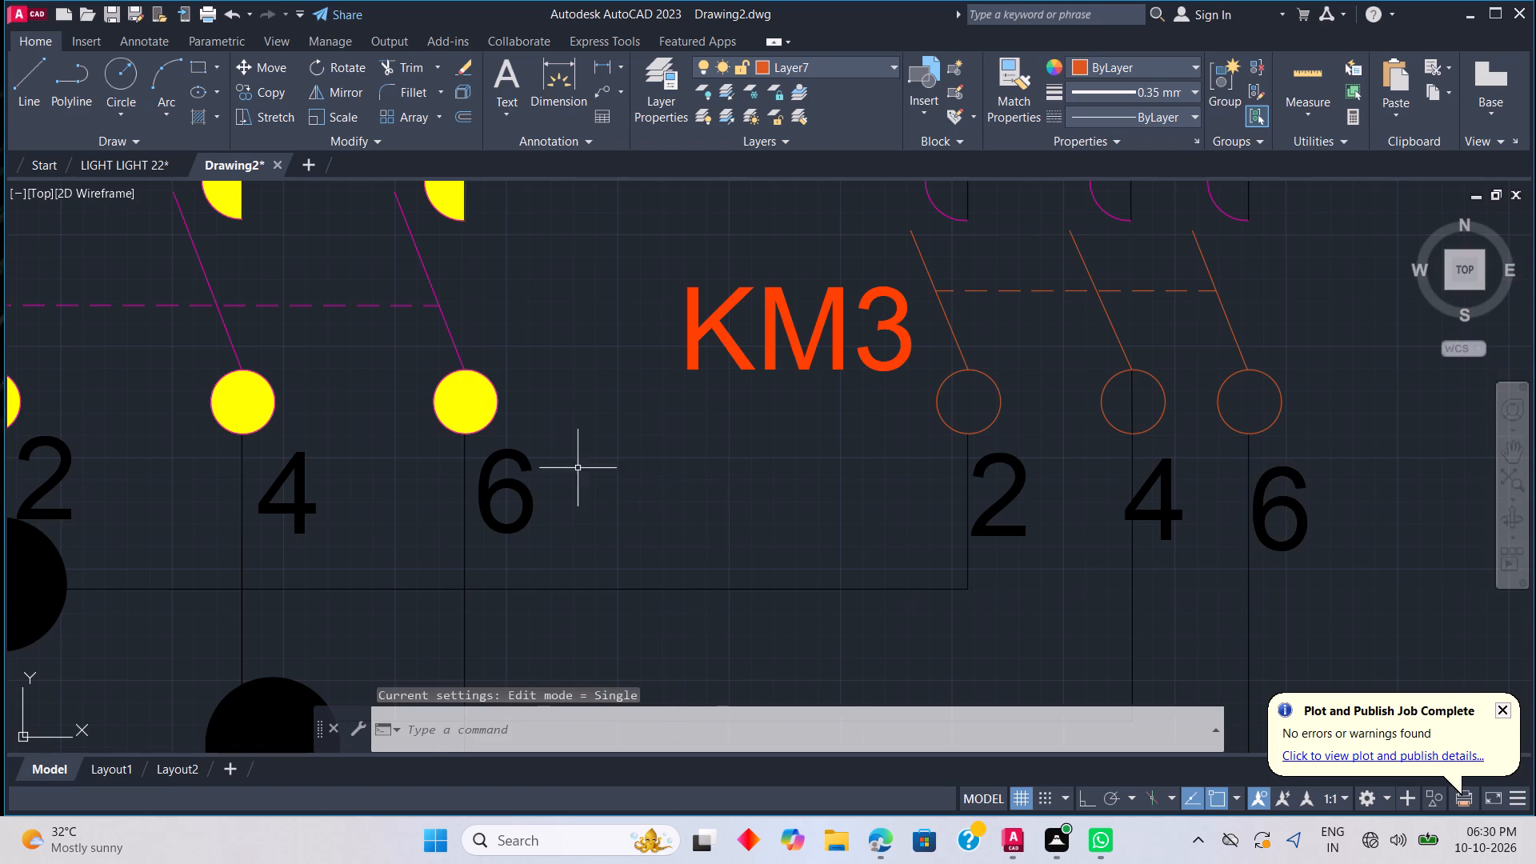
Rename the U1 device label beside the main-line contactor above F2 as KM1.
scroll(564, 466, "down", 3)
middle_click(600, 347)
middle_click_drag(600, 350, 682, 634)
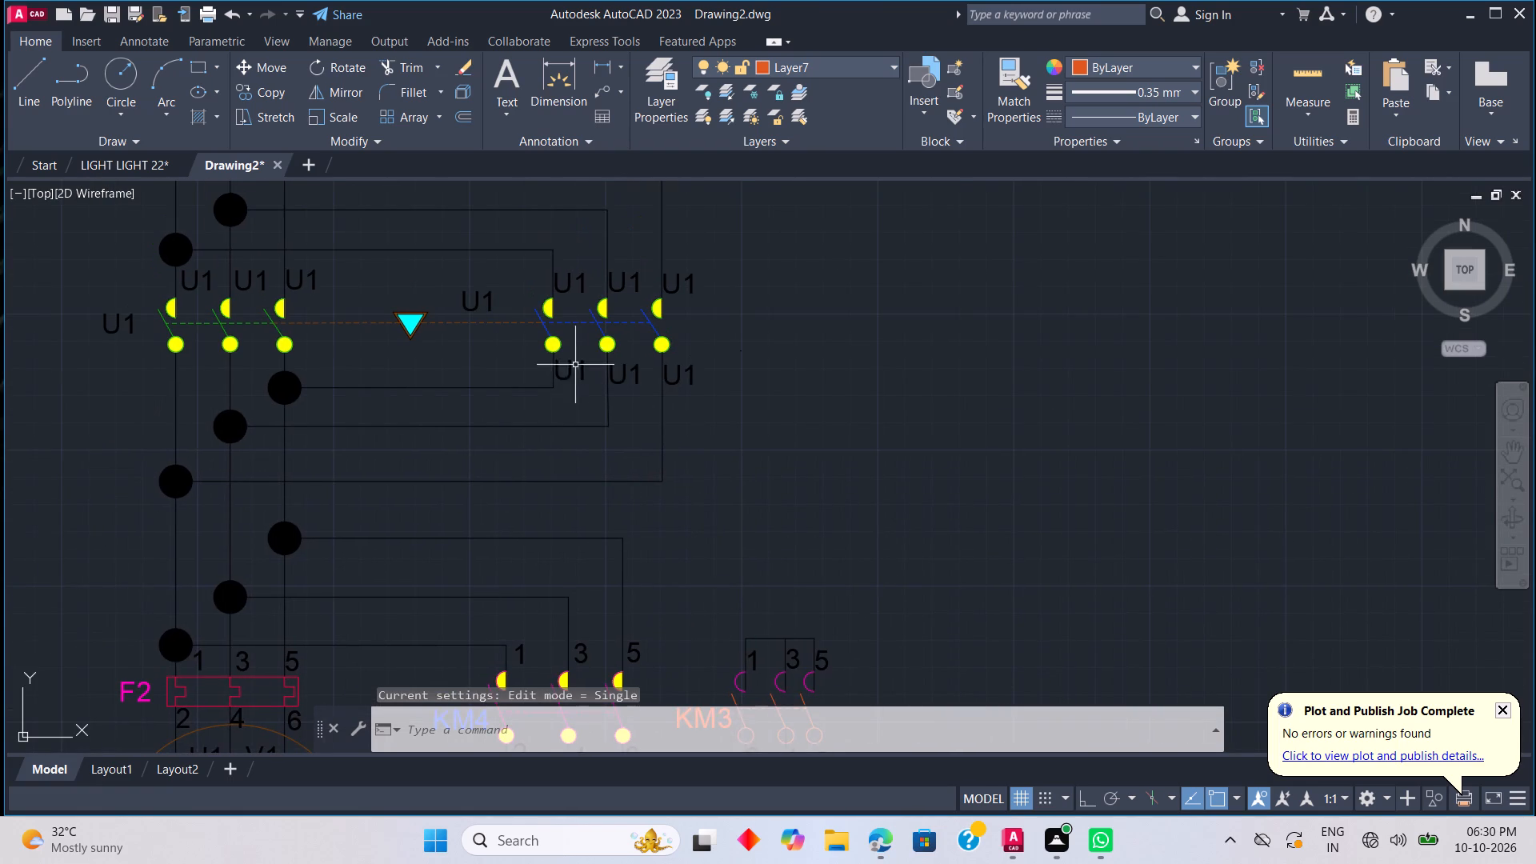
middle_click(562, 348)
middle_click_drag(562, 348, 645, 503)
middle_click(645, 503)
scroll(585, 398, "up", 2)
double_click(590, 384)
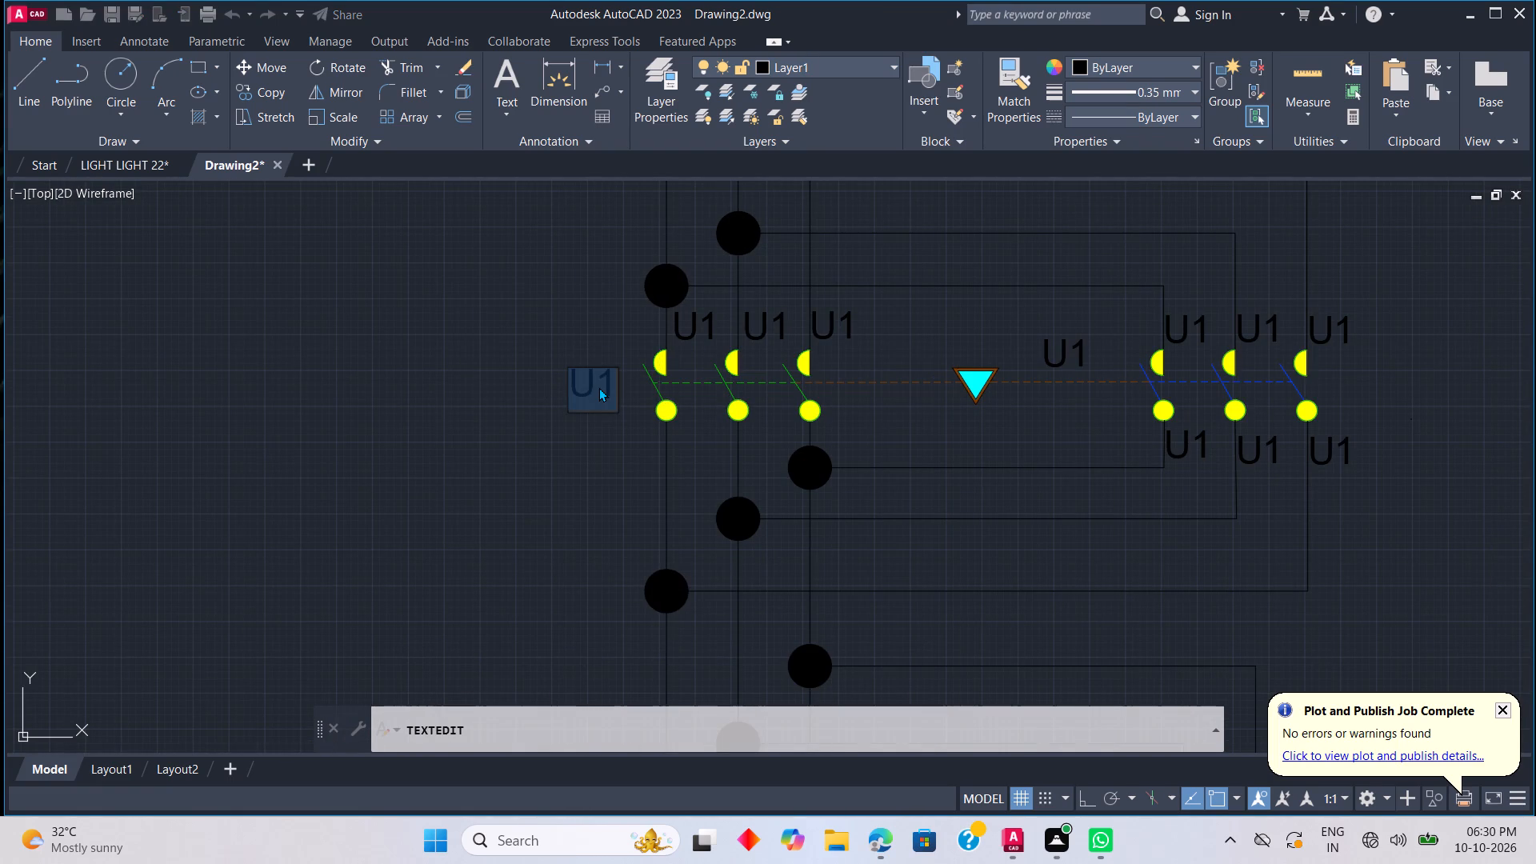
key("BackSpace")
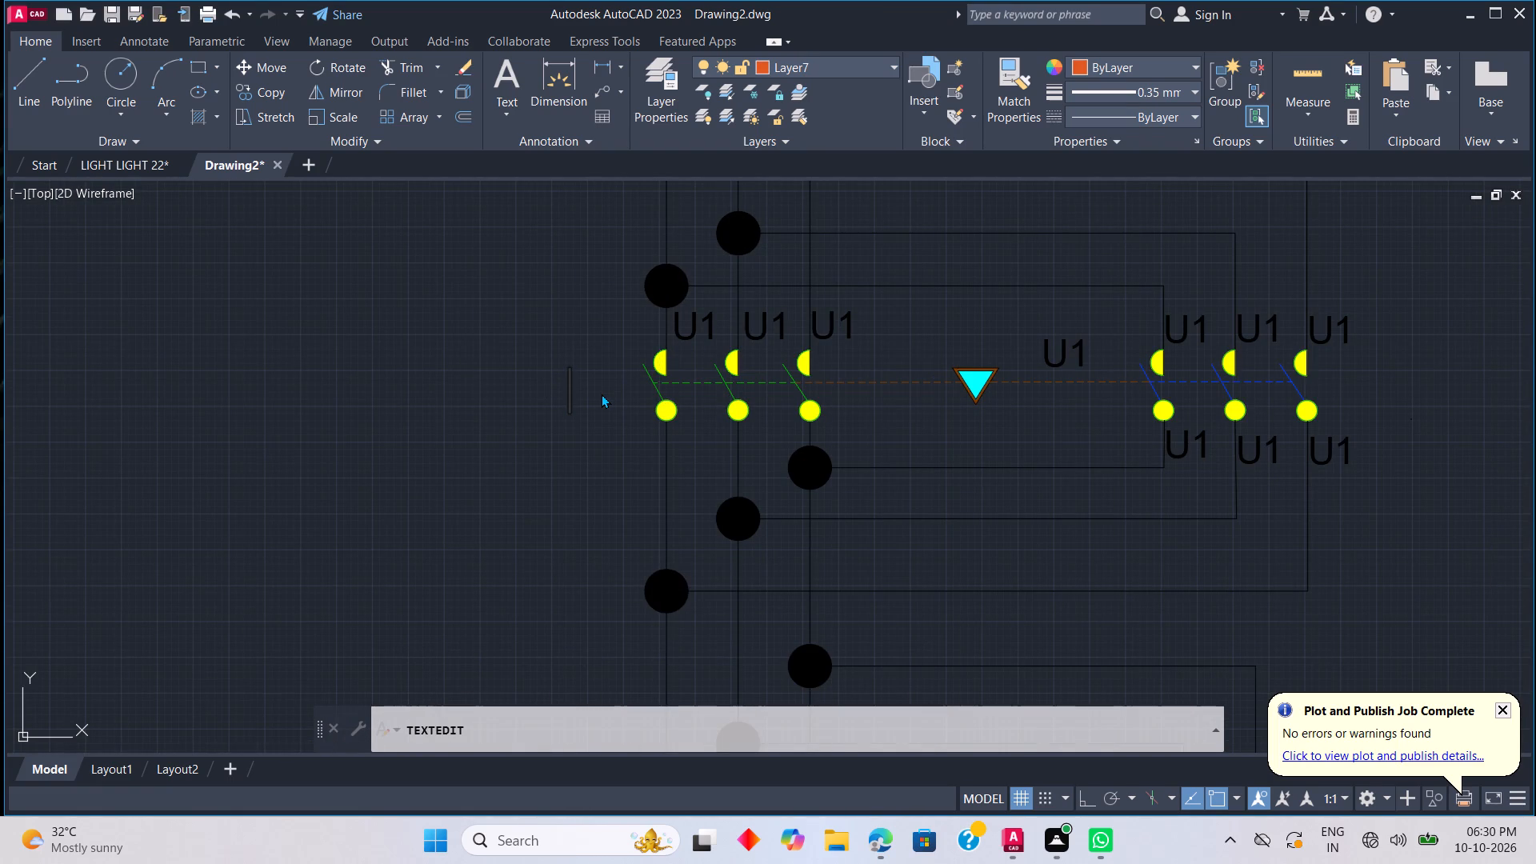
type("KM1")
left_click(534, 503)
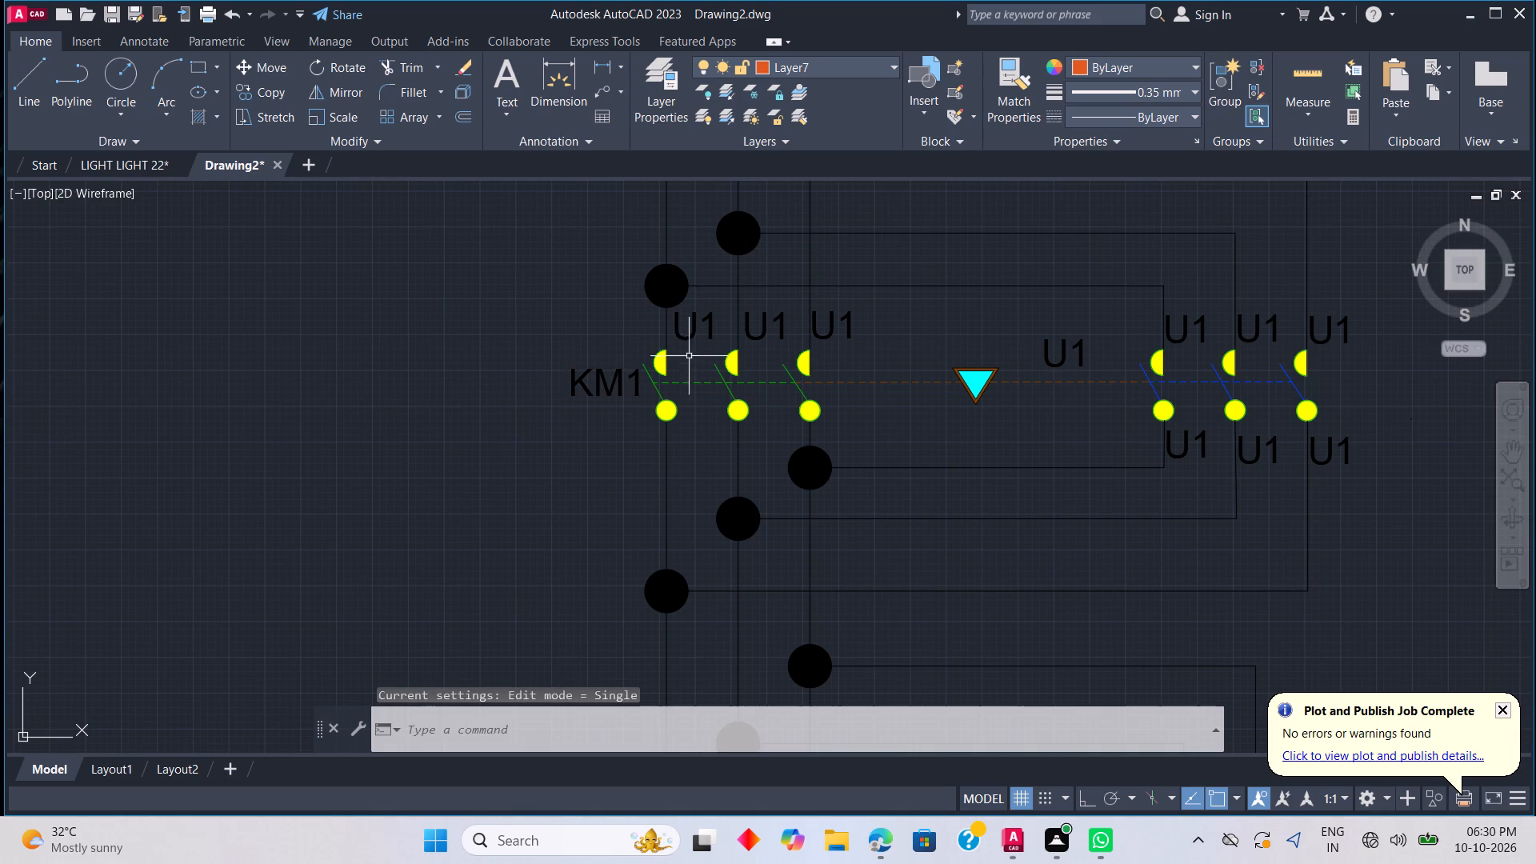
Move the KM1 label to the blue Layer3.
left_click(619, 374)
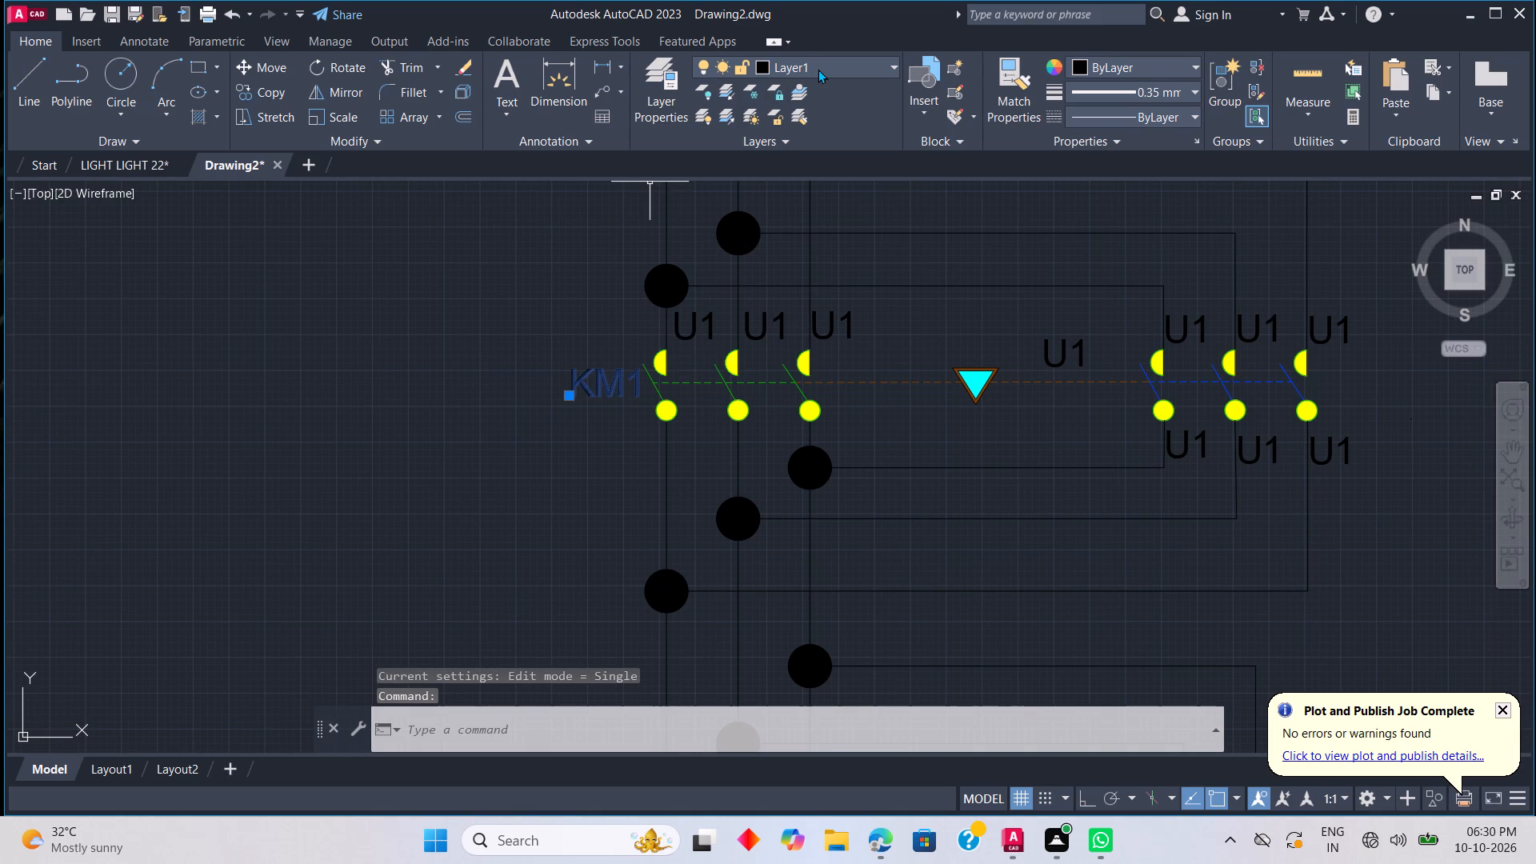
left_click(818, 69)
left_click(826, 167)
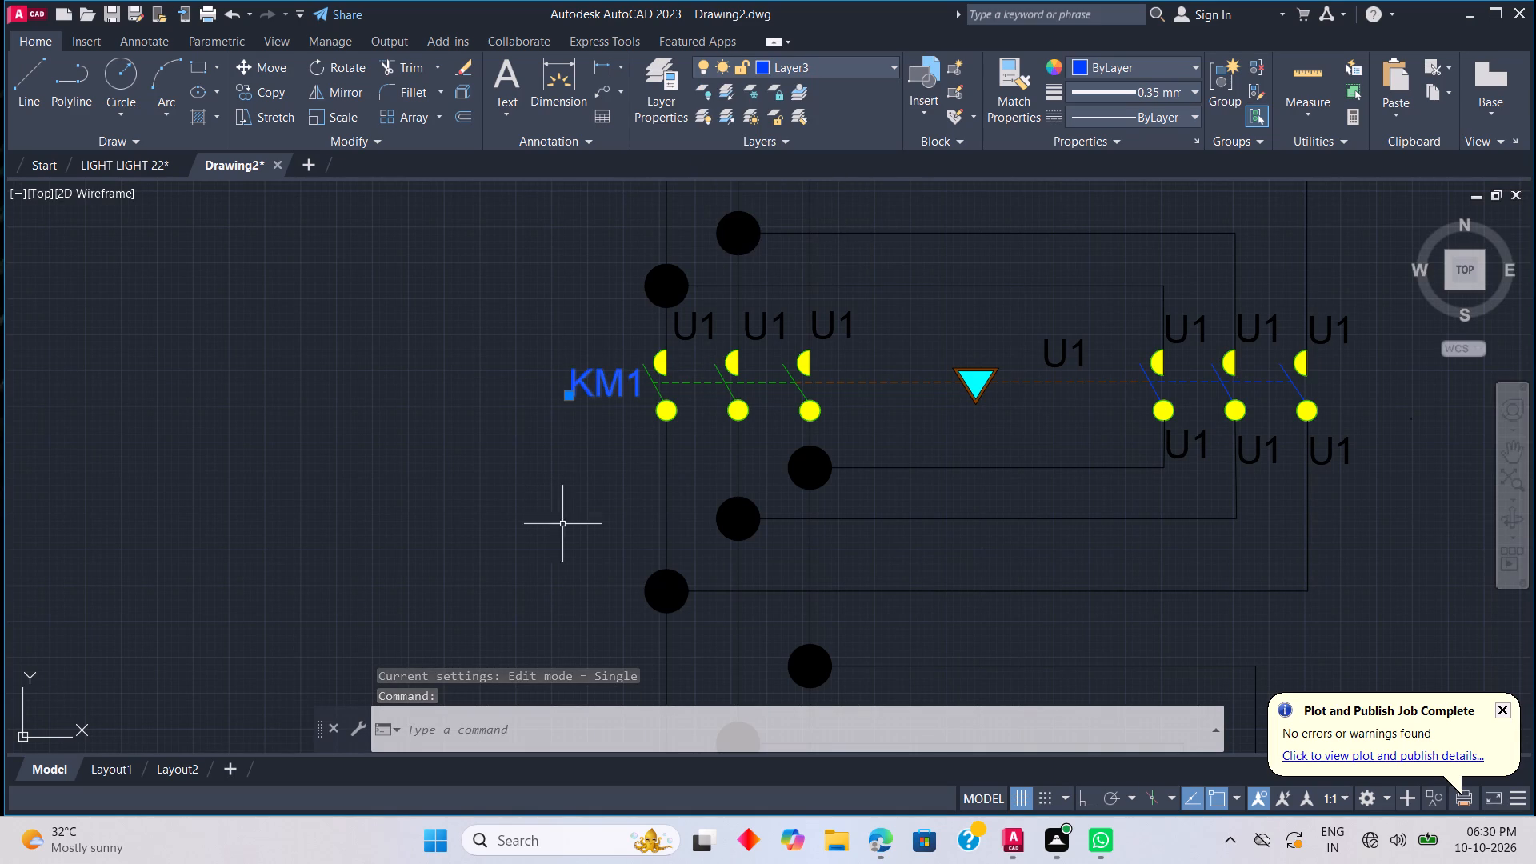
left_click(557, 536)
left_click(581, 505)
key("Escape")
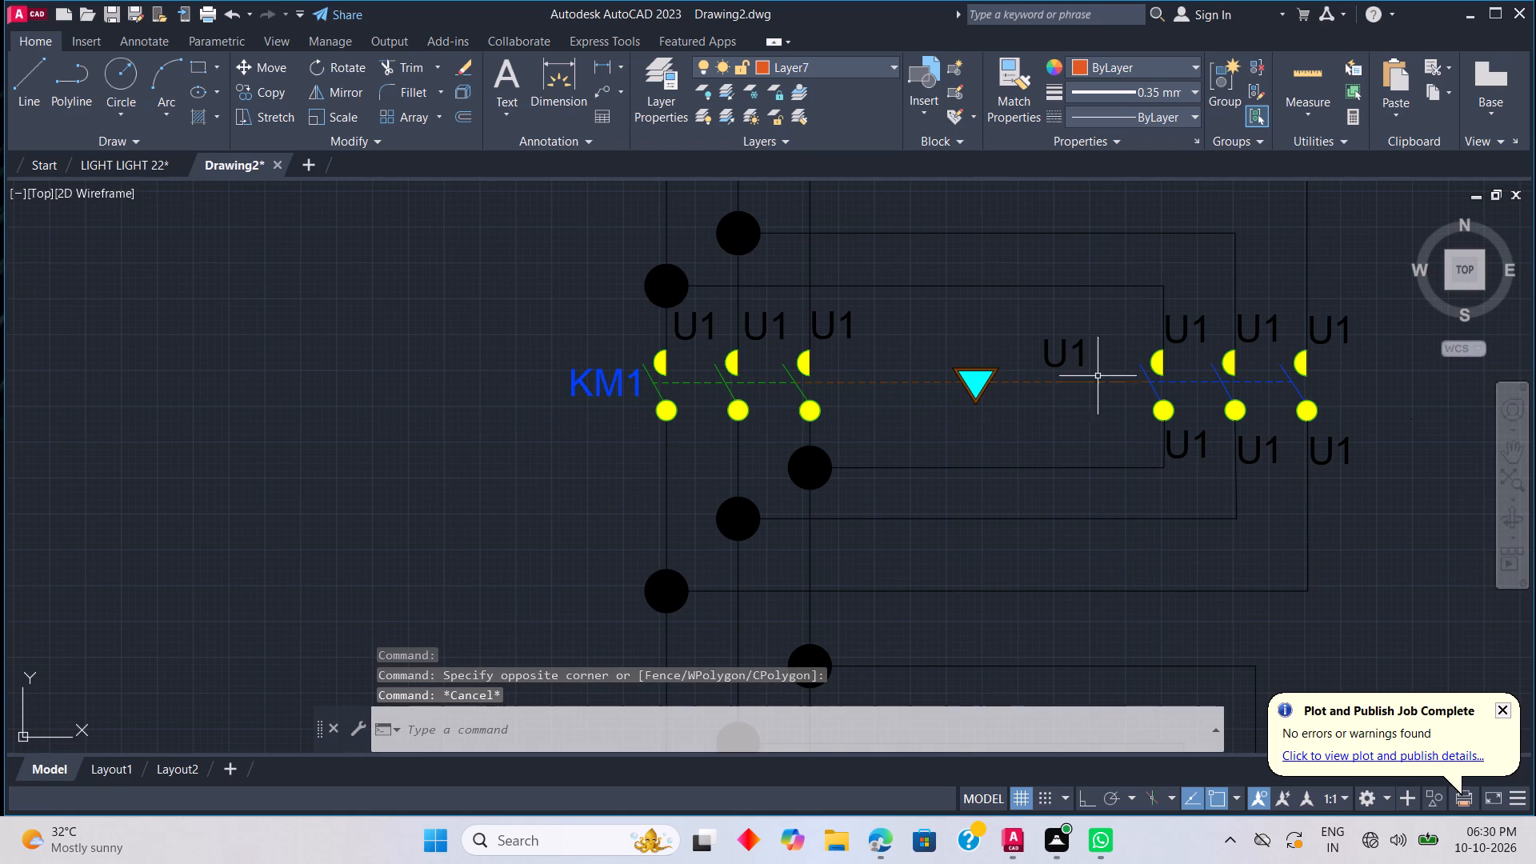
Rename the U1 device label beside the contactor mechanically interlocked with KM1 as KM2.
double_click(1076, 351)
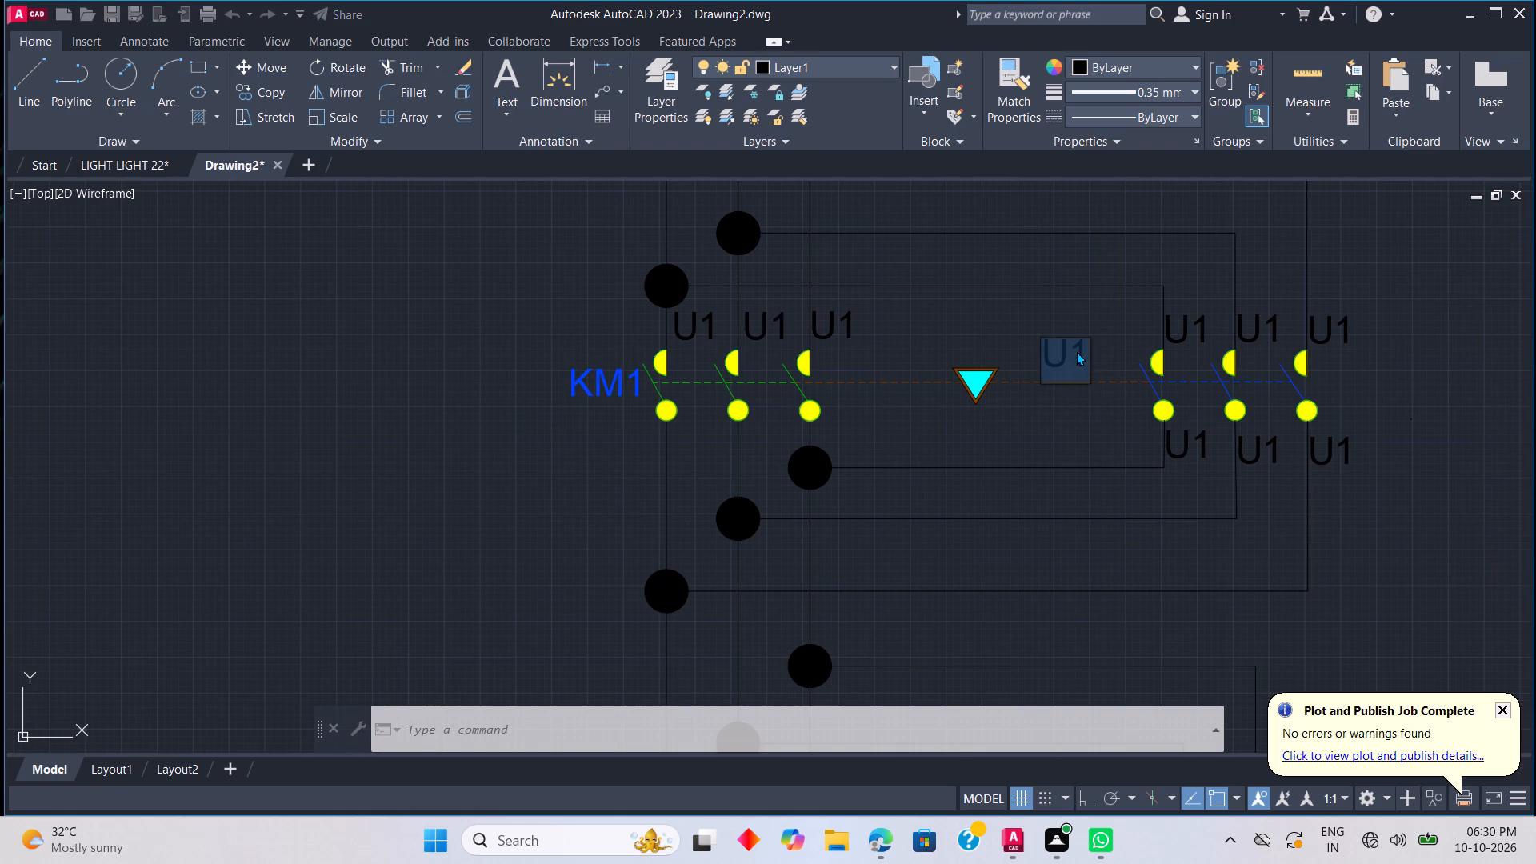
key("BackSpace")
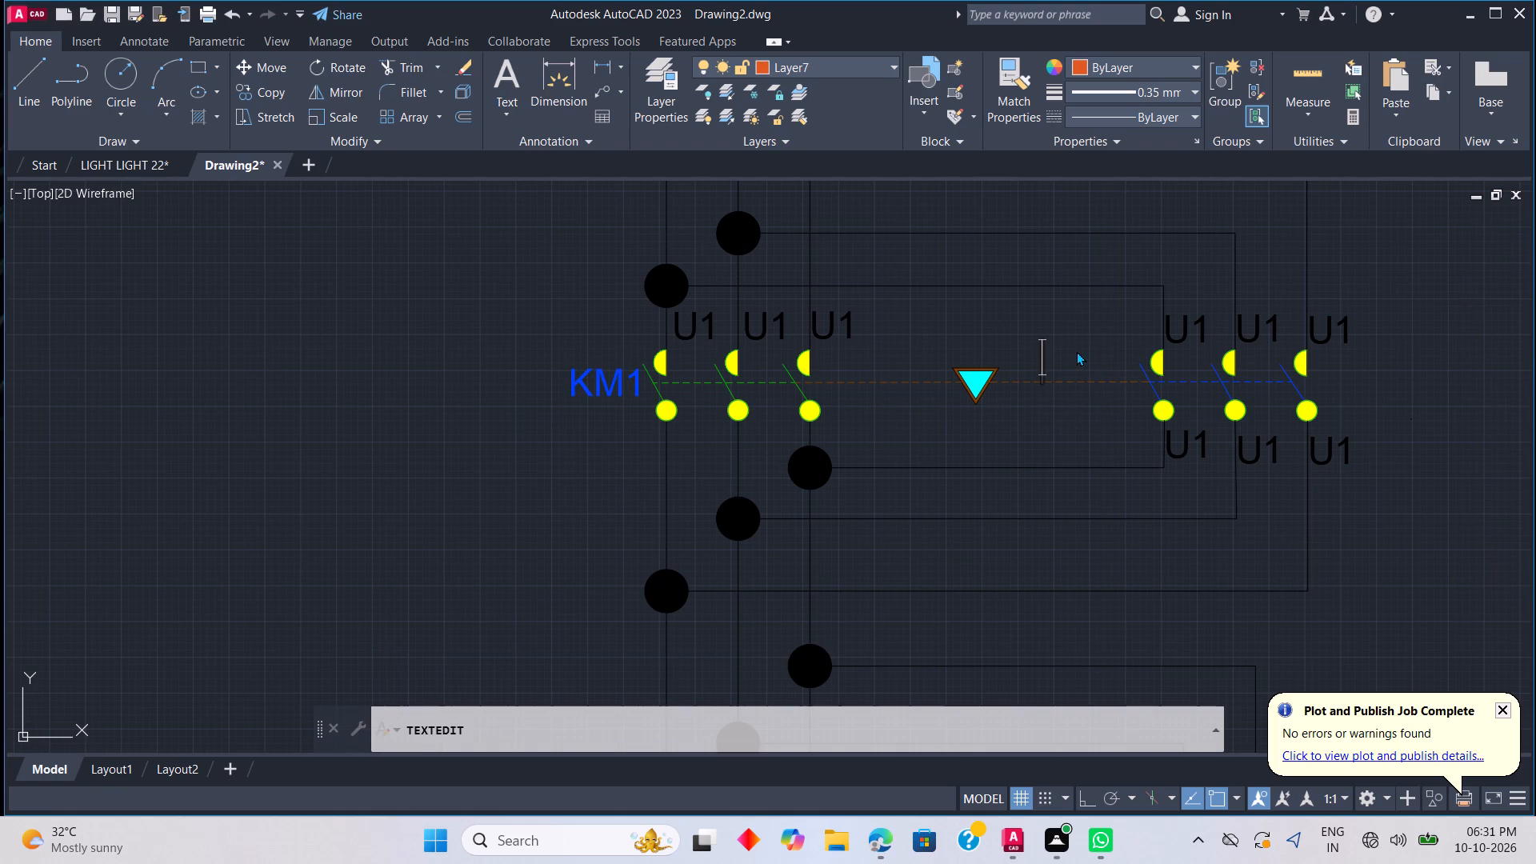
type("KM2")
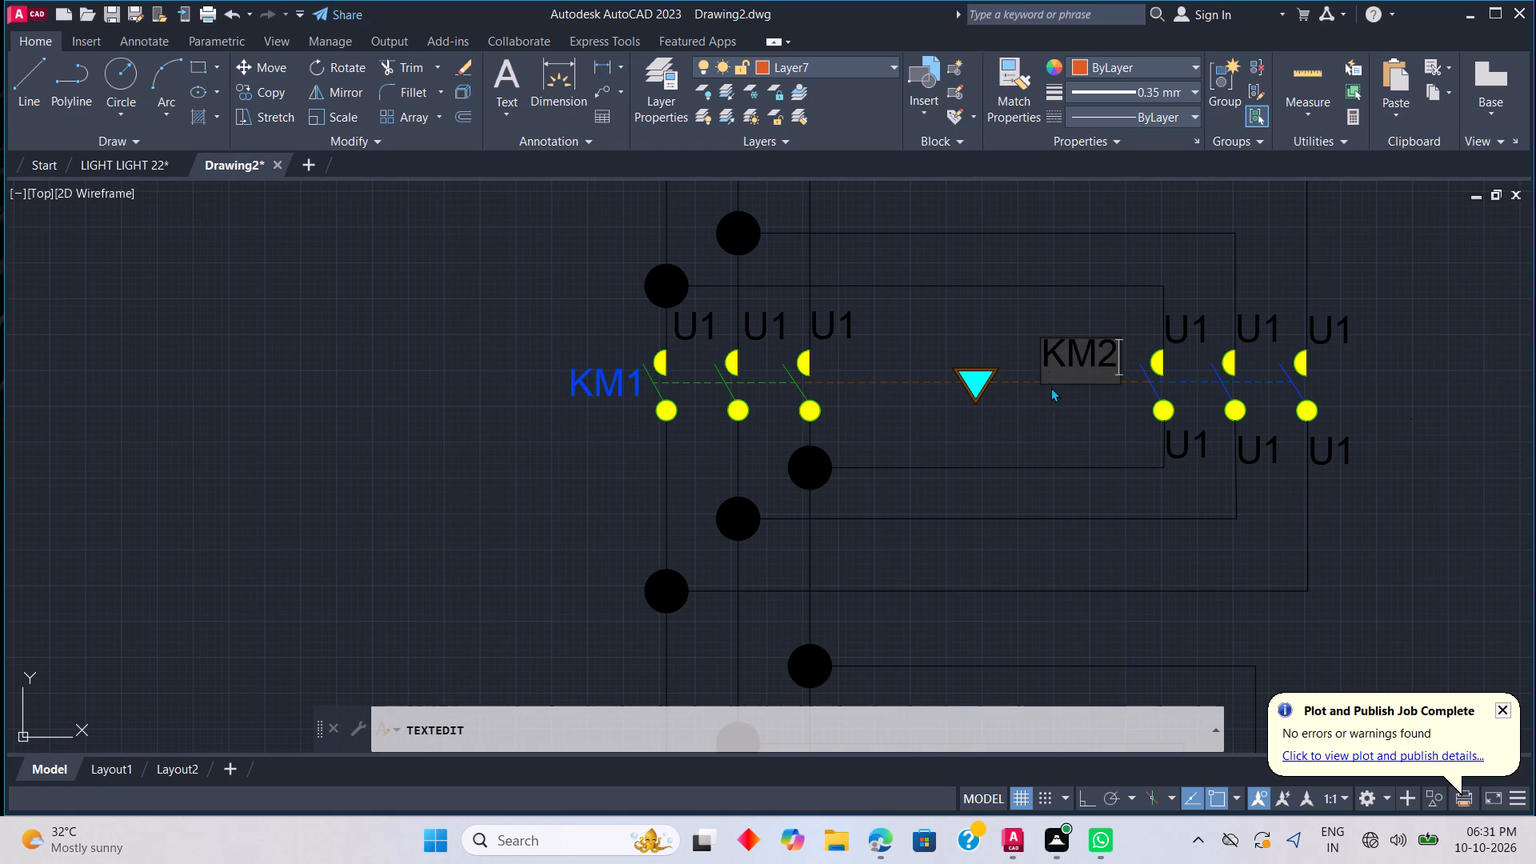
left_click(1105, 466)
Change the KM2 label's color to Green.
left_click(1103, 346)
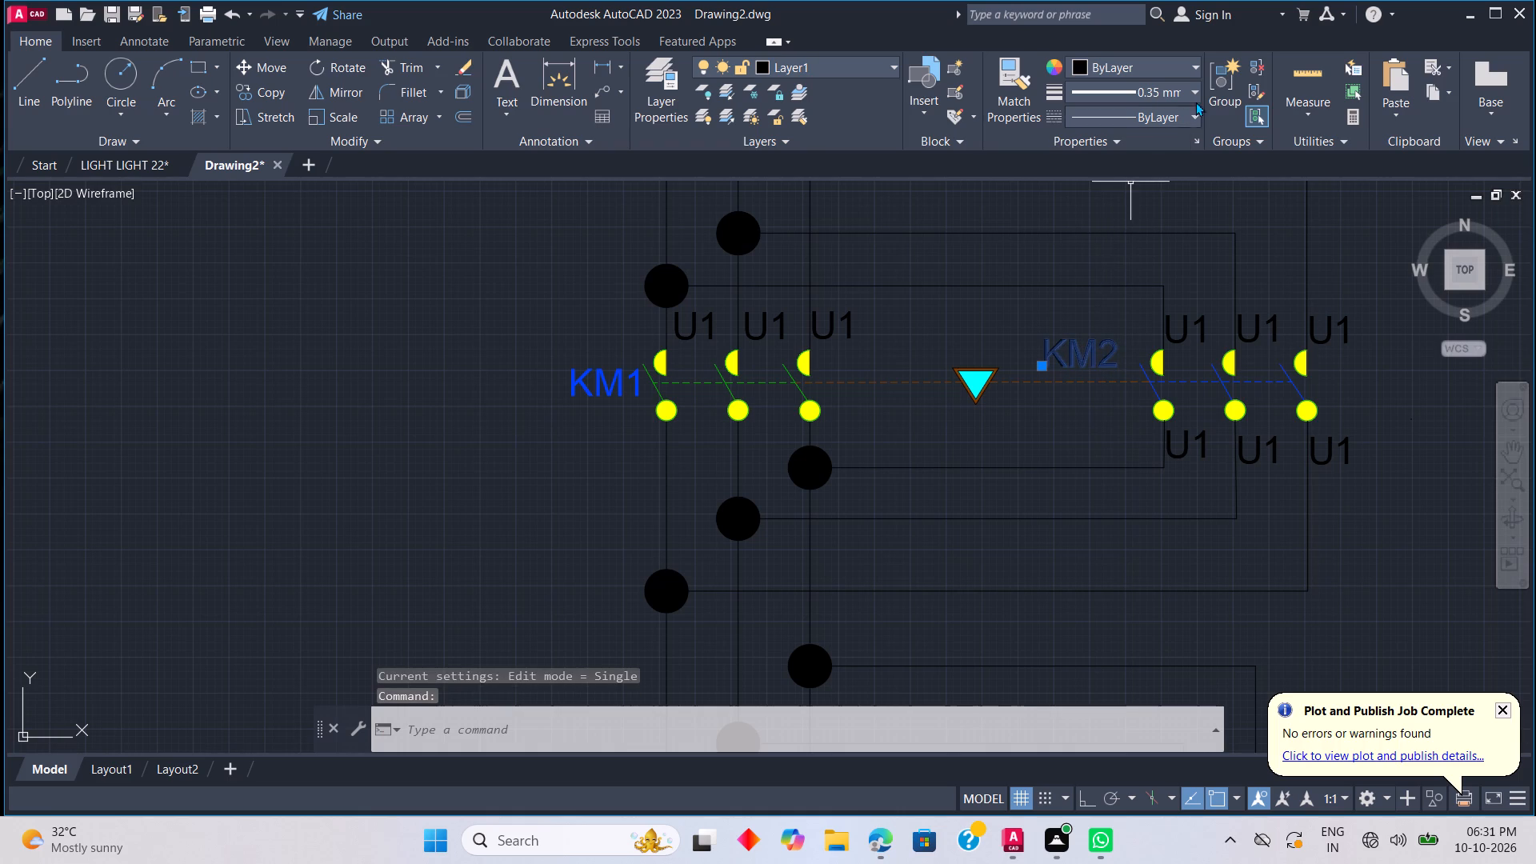
left_click(1192, 68)
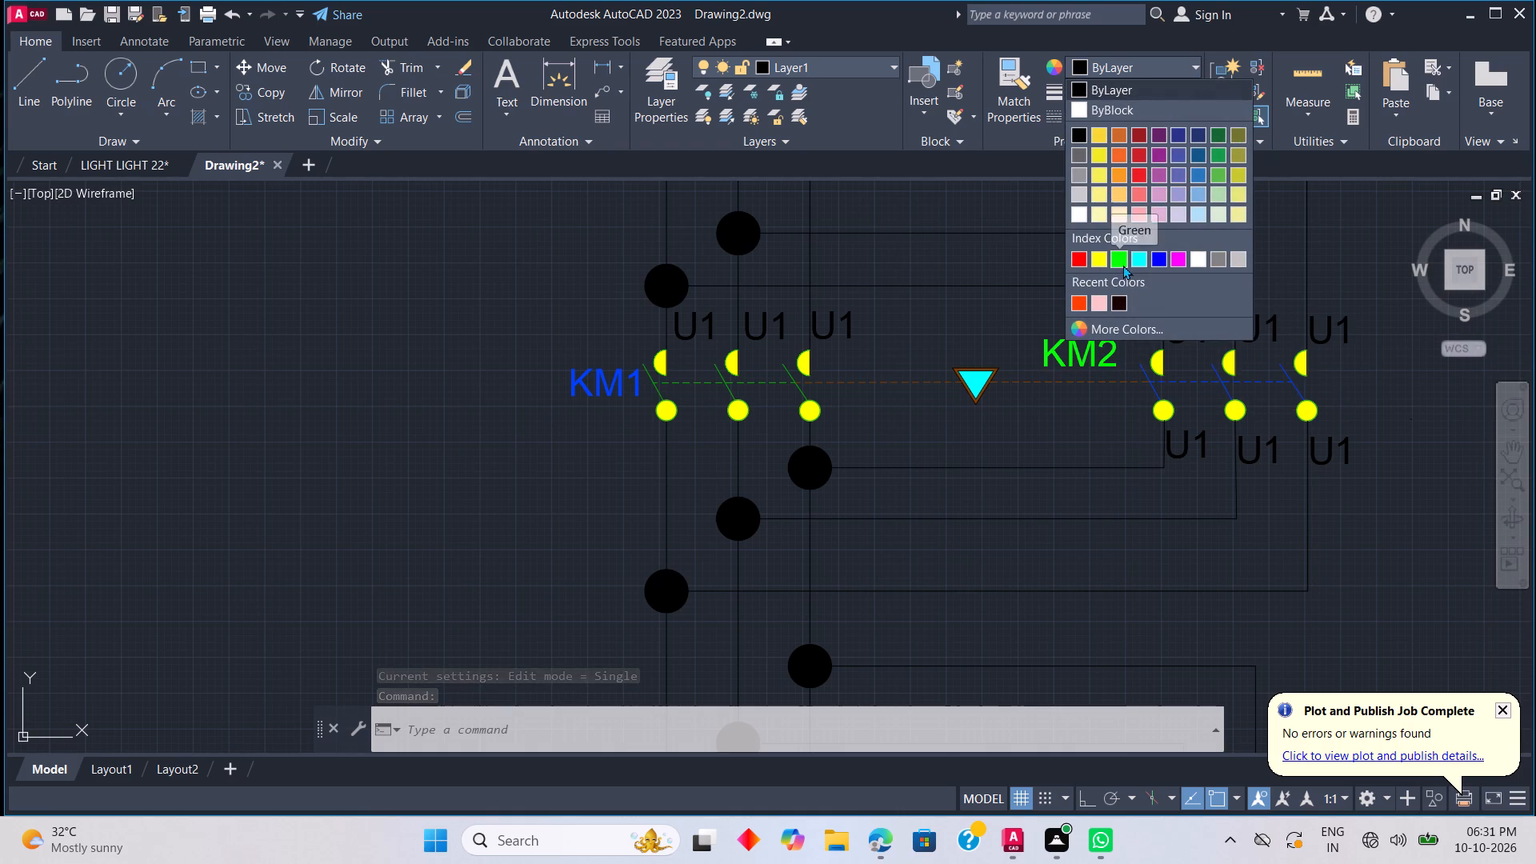
left_click(1121, 262)
left_click(970, 322)
key("Escape")
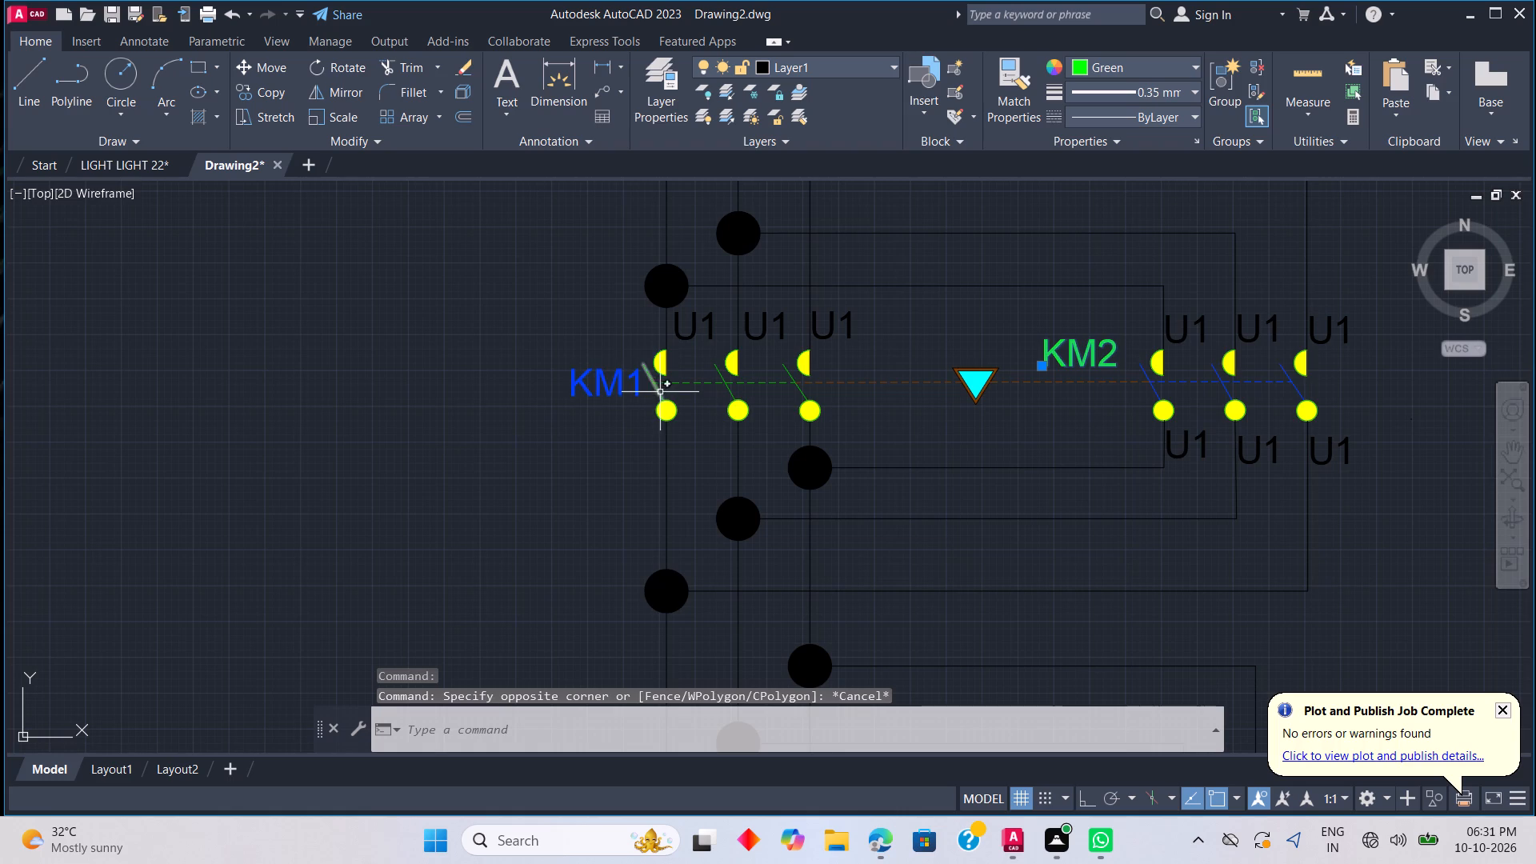
Rename the U1 terminal label above KM1's rightmost pole as 6.
scroll(682, 399, "down", 3)
scroll(810, 358, "up", 2)
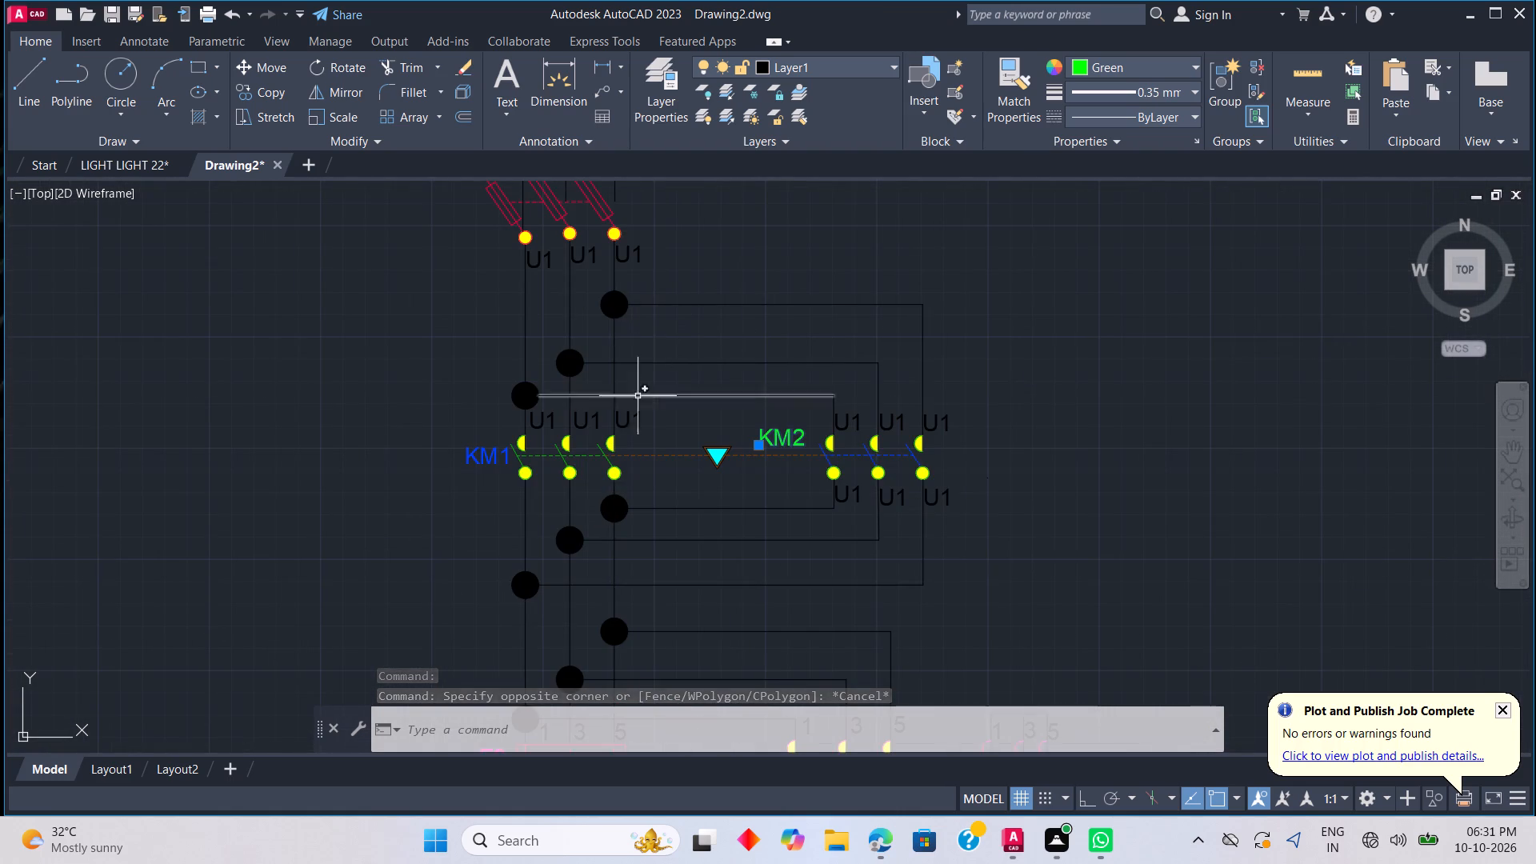
scroll(632, 426, "up", 2)
scroll(640, 418, "down", 4)
scroll(638, 418, "up", 1)
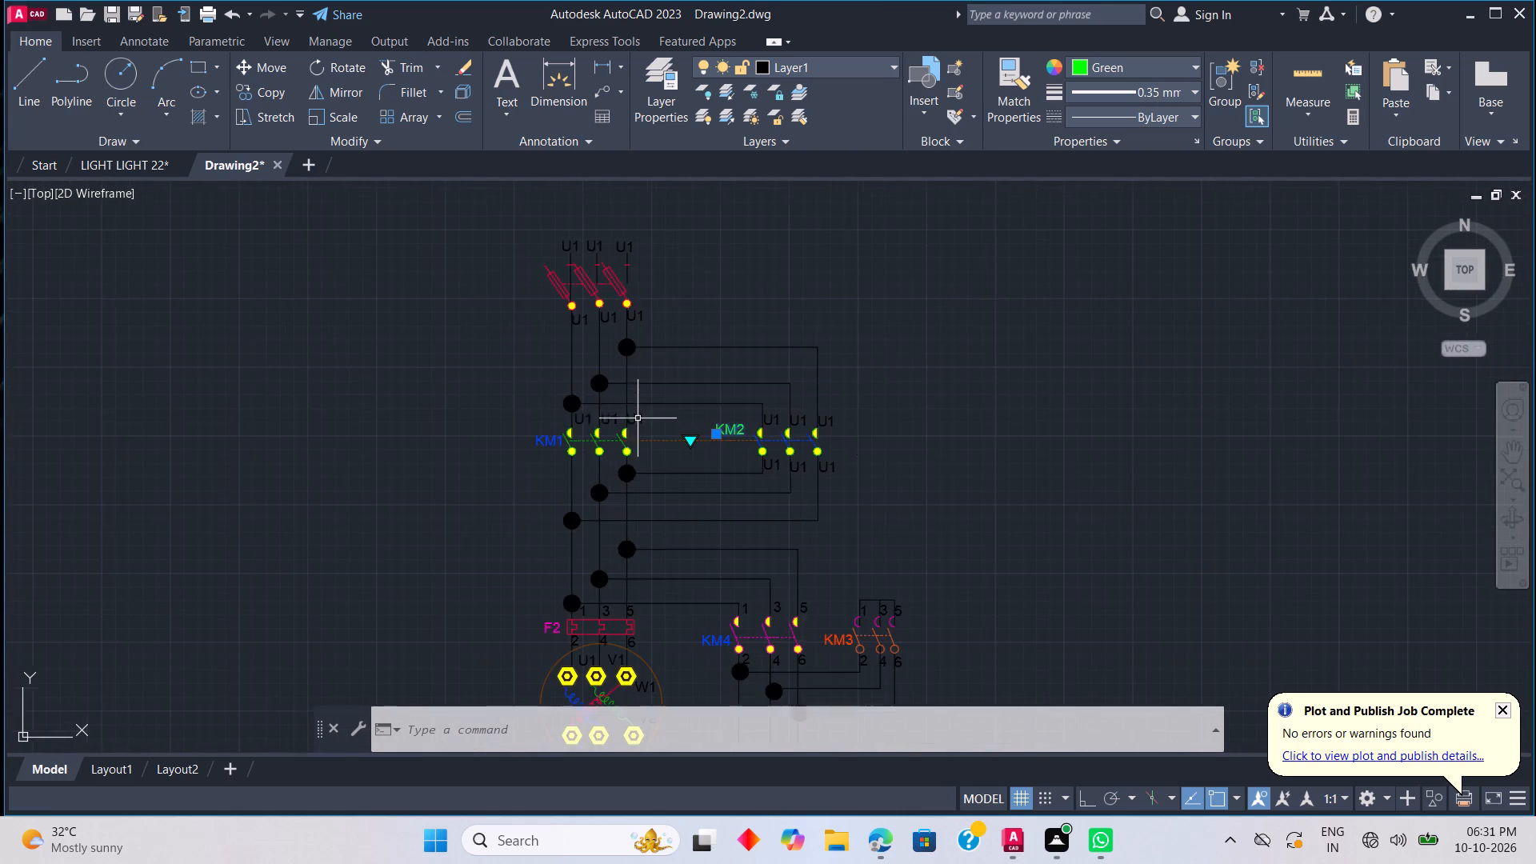
scroll(638, 419, "up", 1)
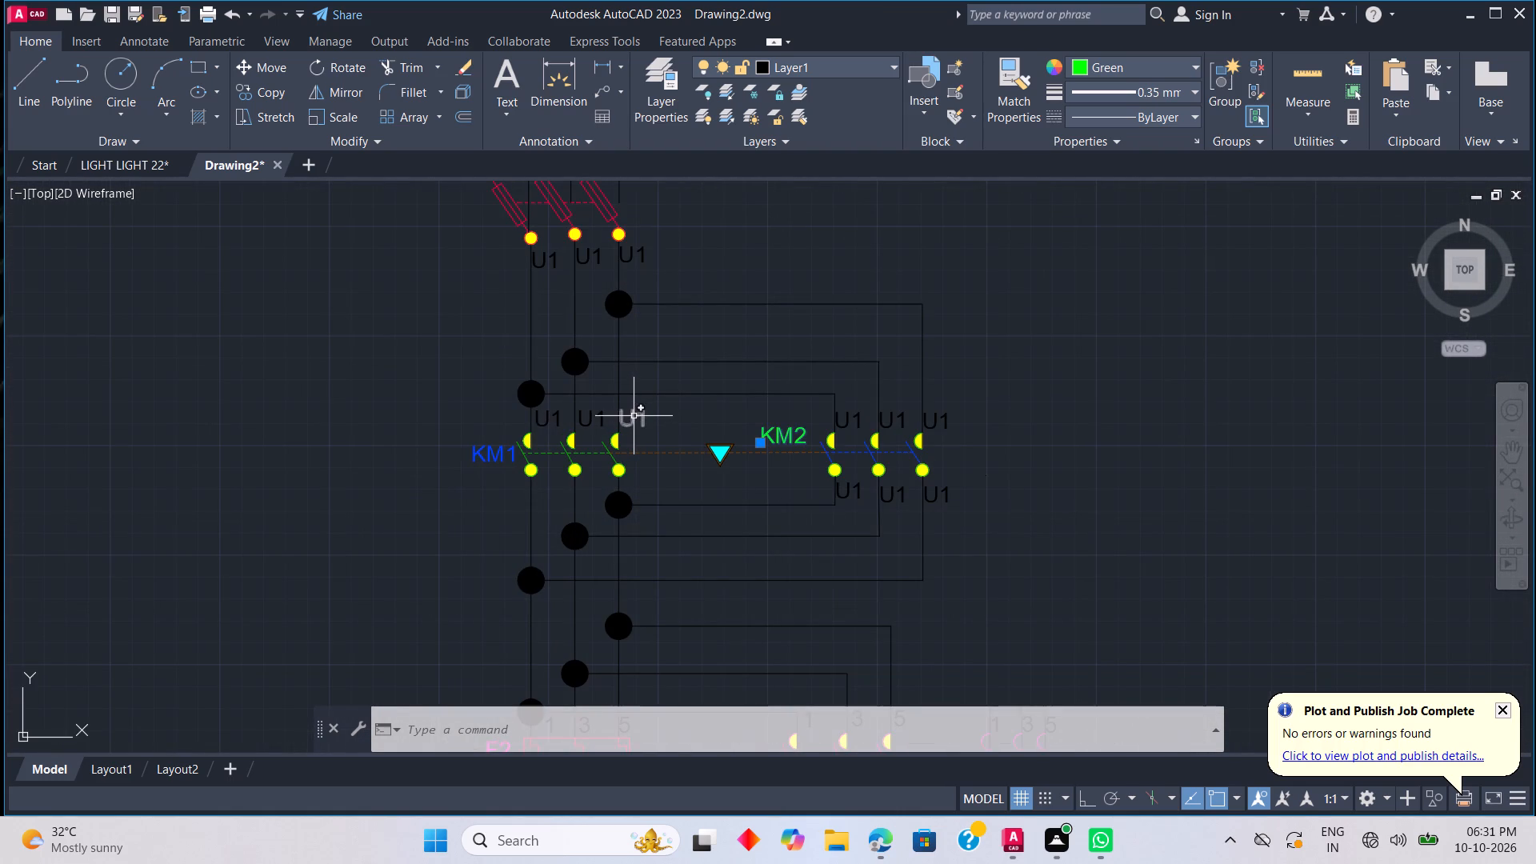
left_click(634, 417)
triple_click(643, 420)
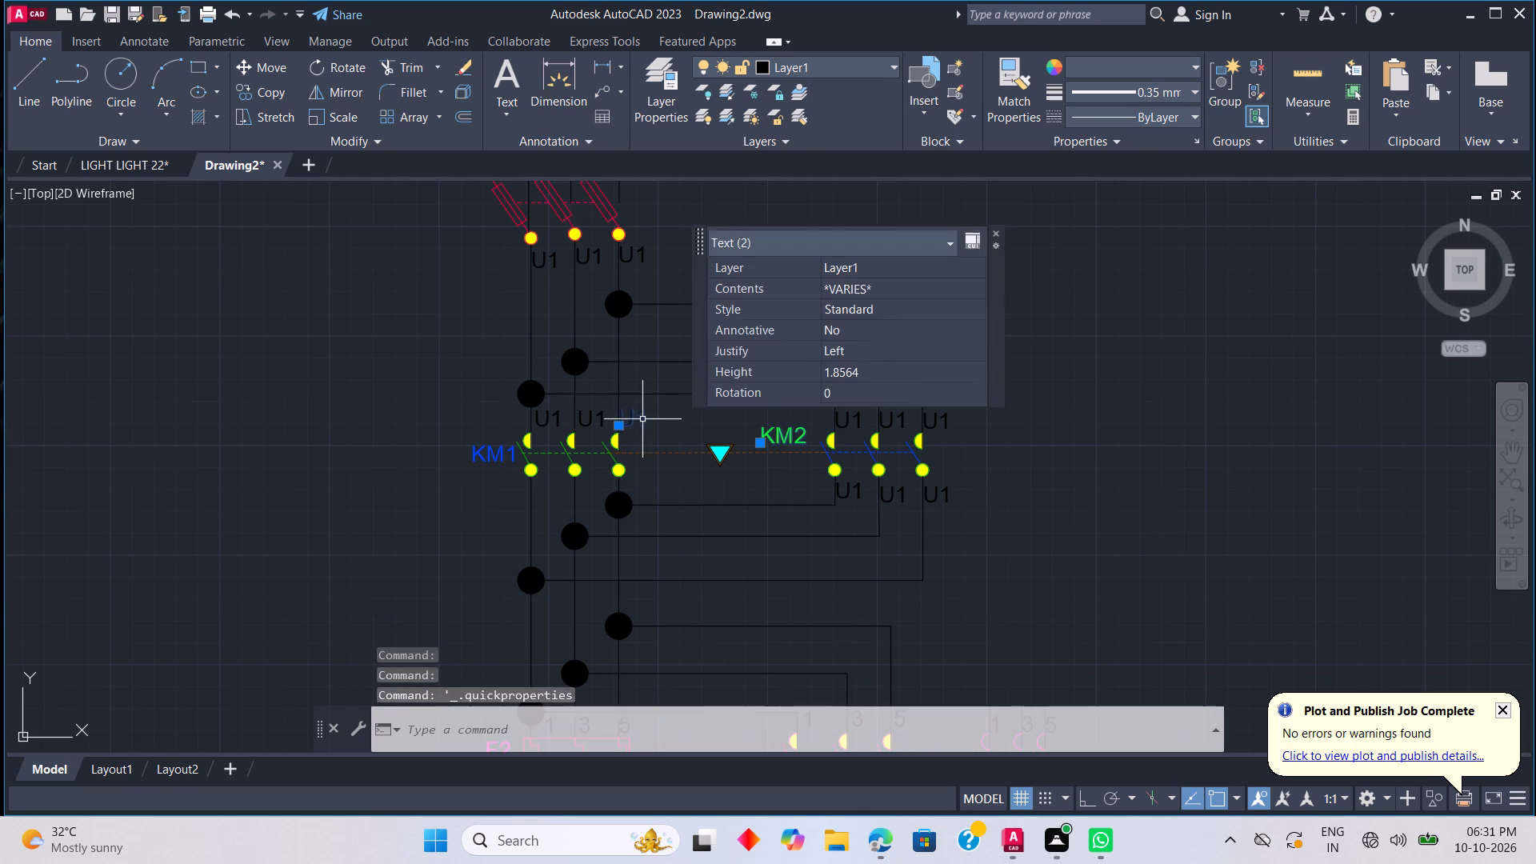
key("Escape")
double_click(641, 412)
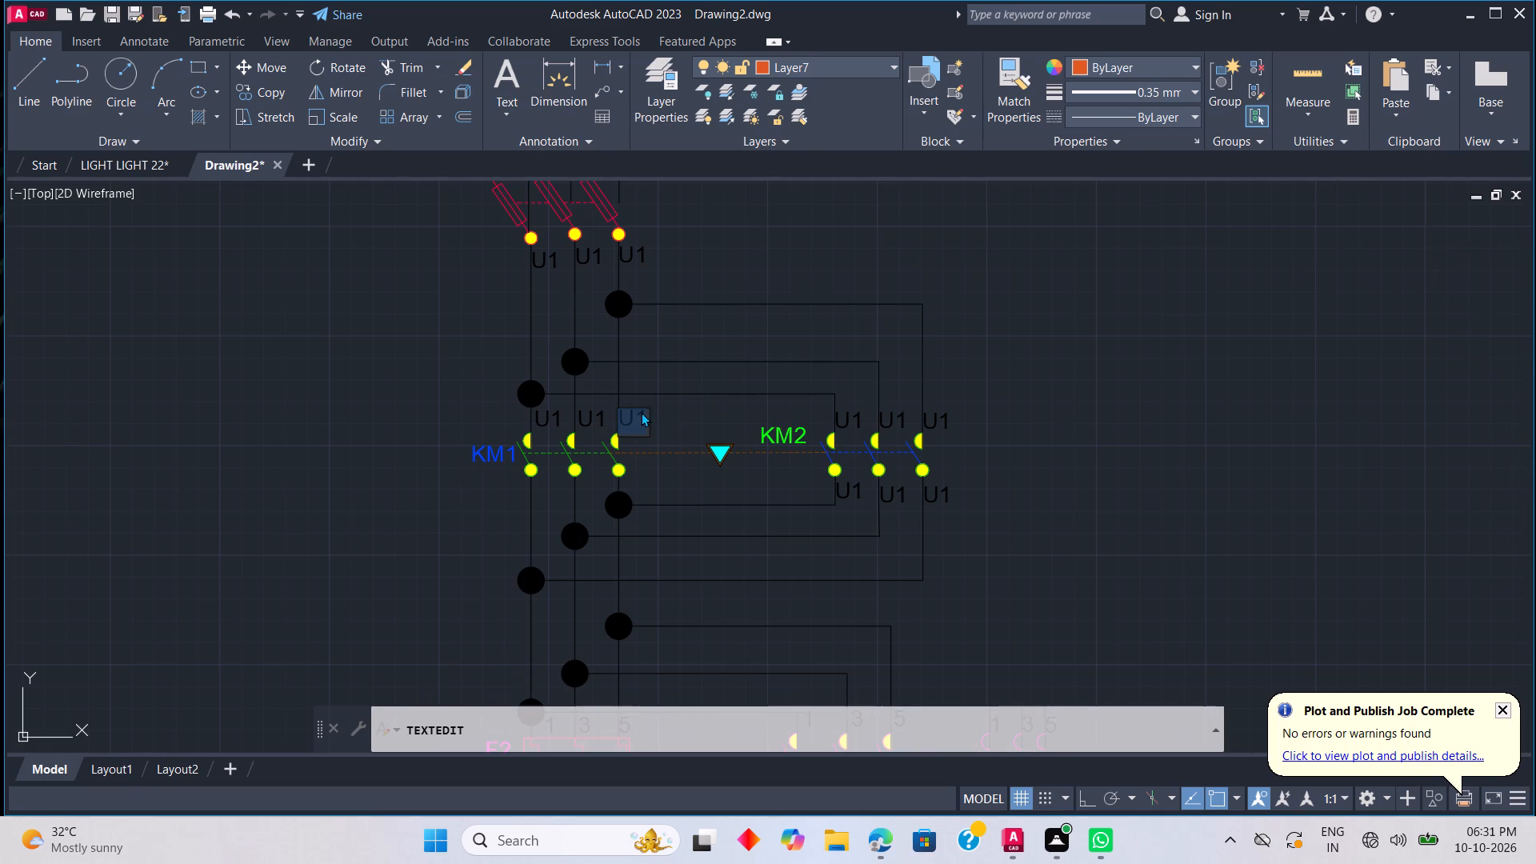
key("BackSpace")
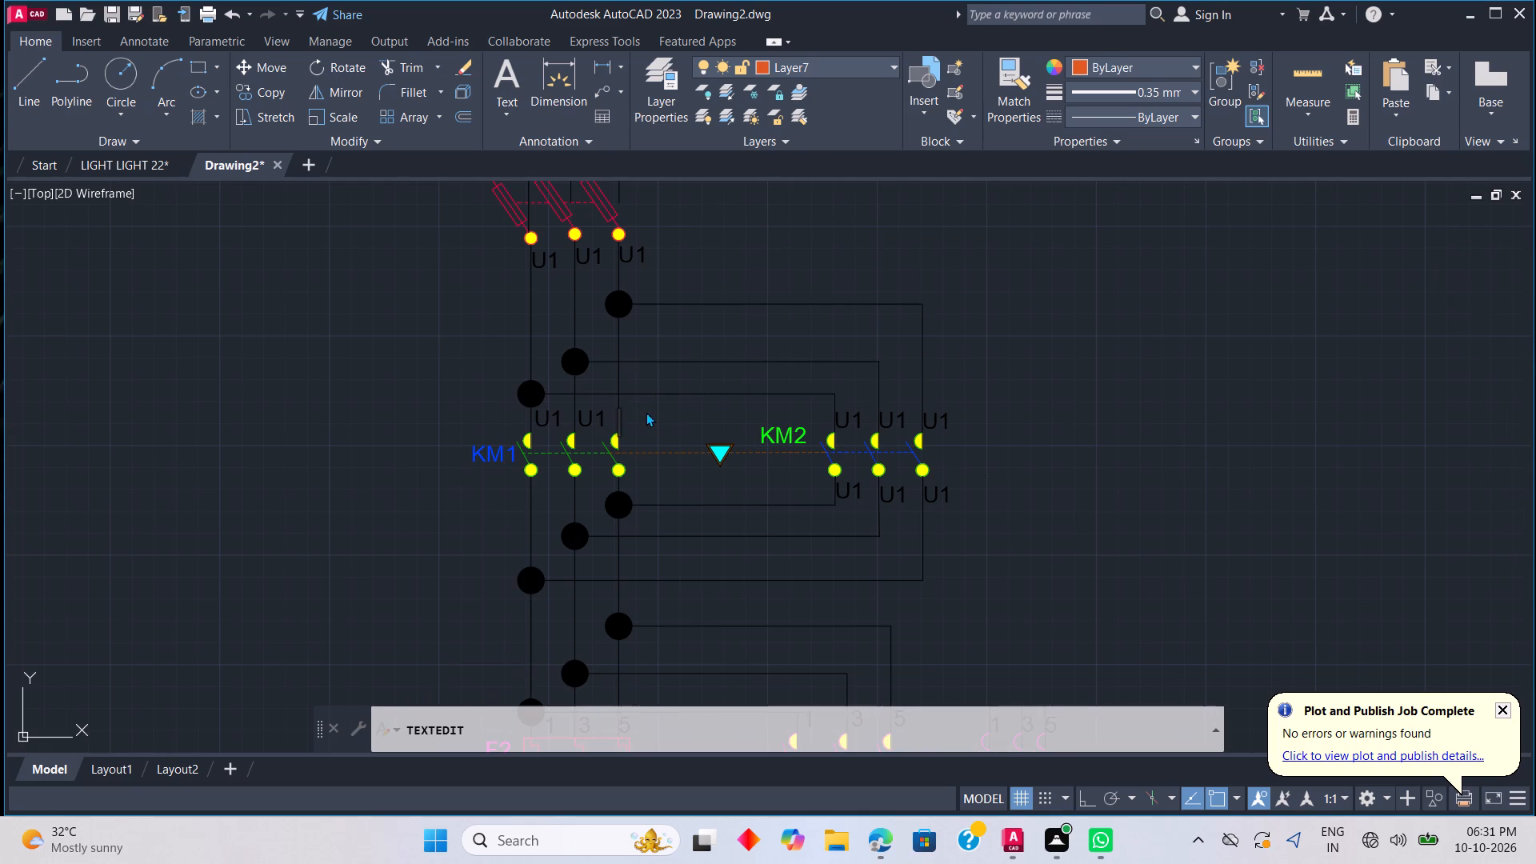
key("6")
left_click(654, 450)
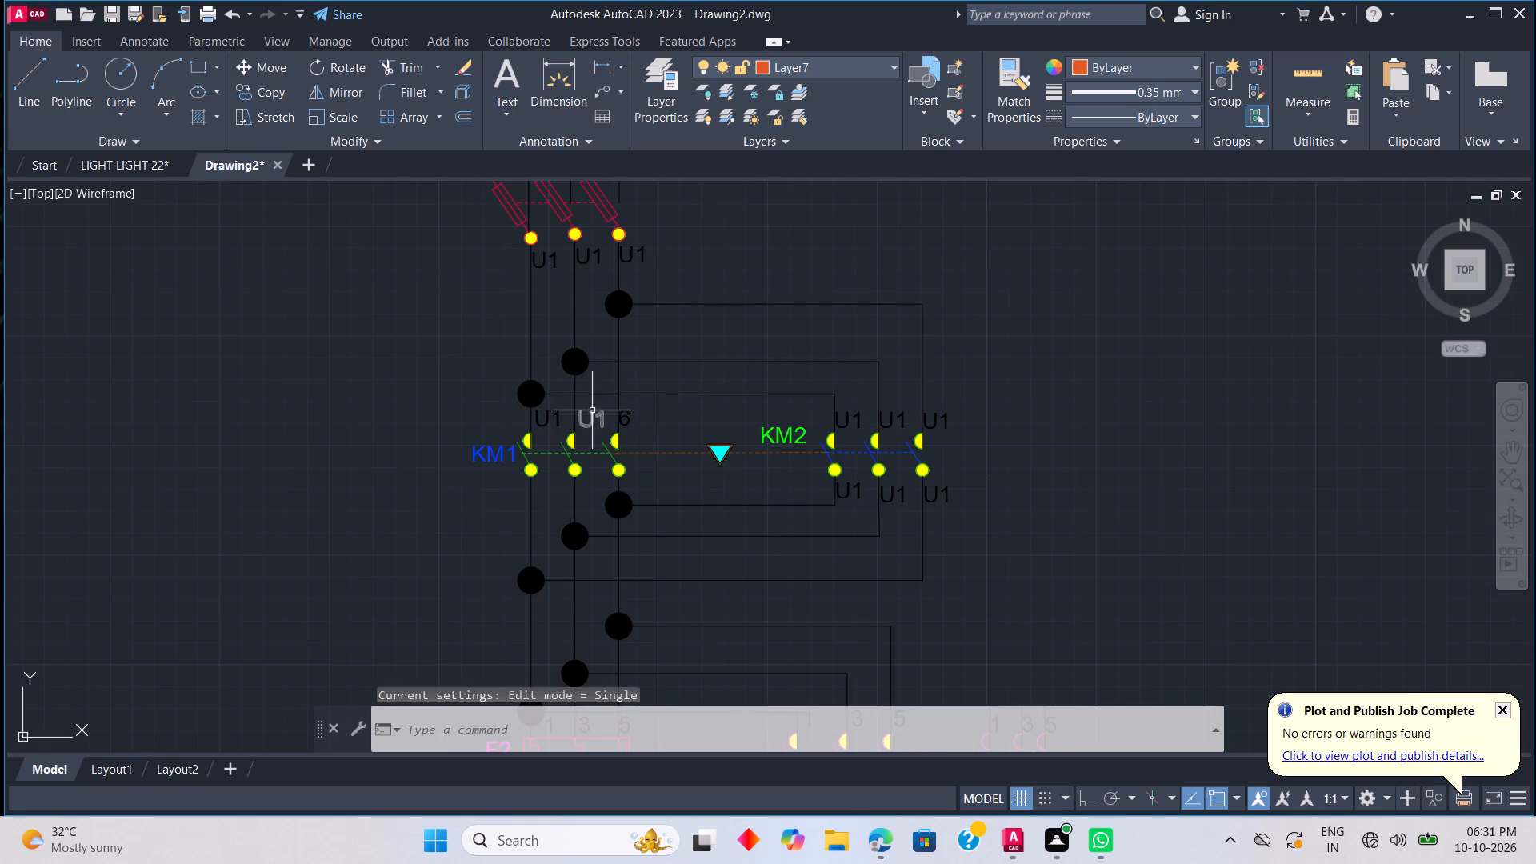
Rename the U1 terminal label above KM1's middle pole as 4.
double_click(594, 411)
key("BackSpace")
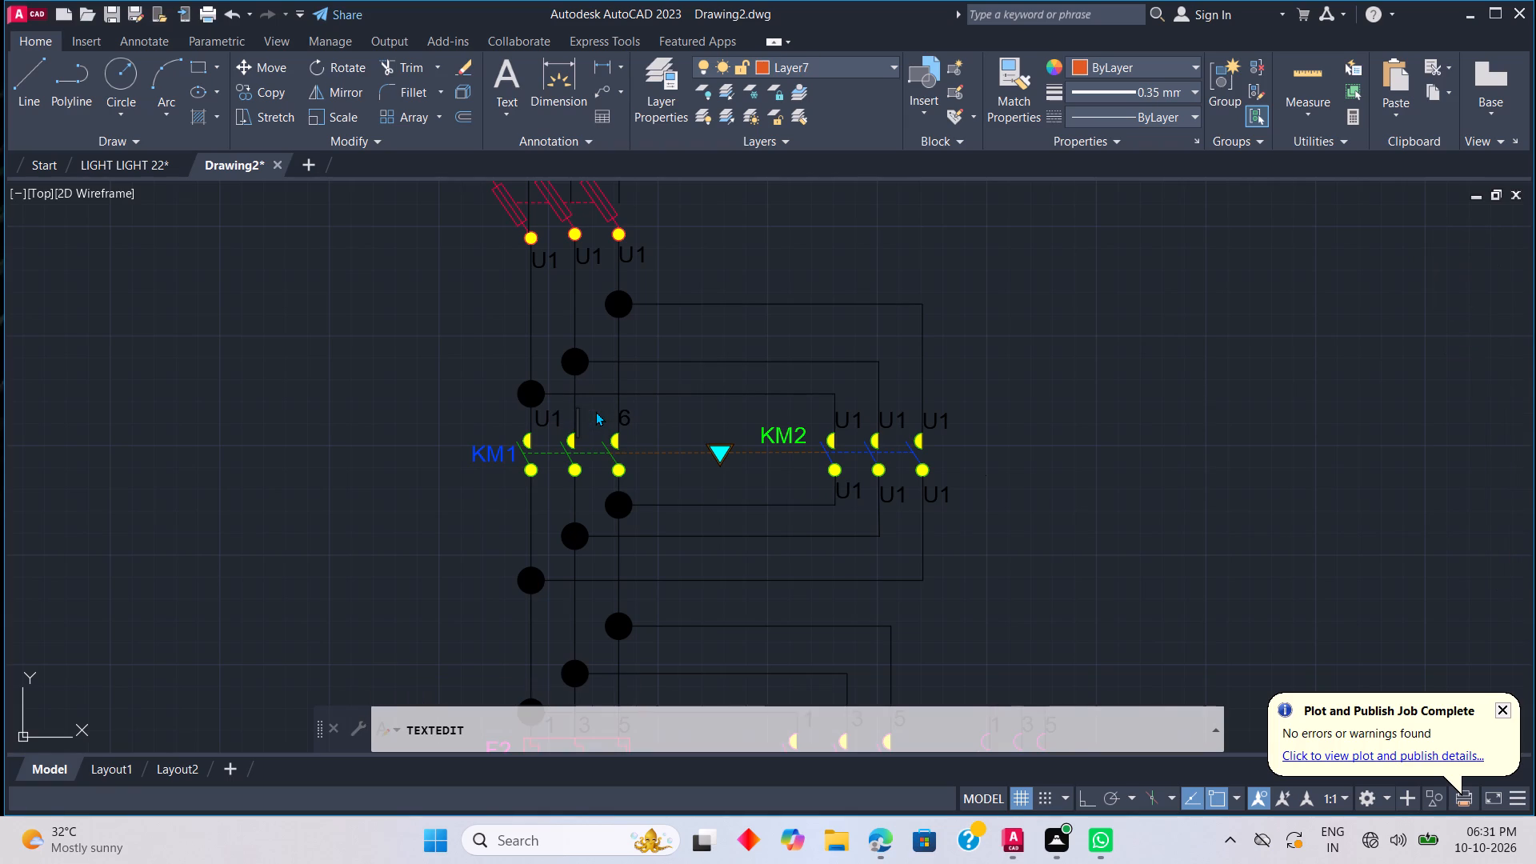
key("Down")
key("BackSpace")
key("Left")
scroll(592, 413, "up", 2)
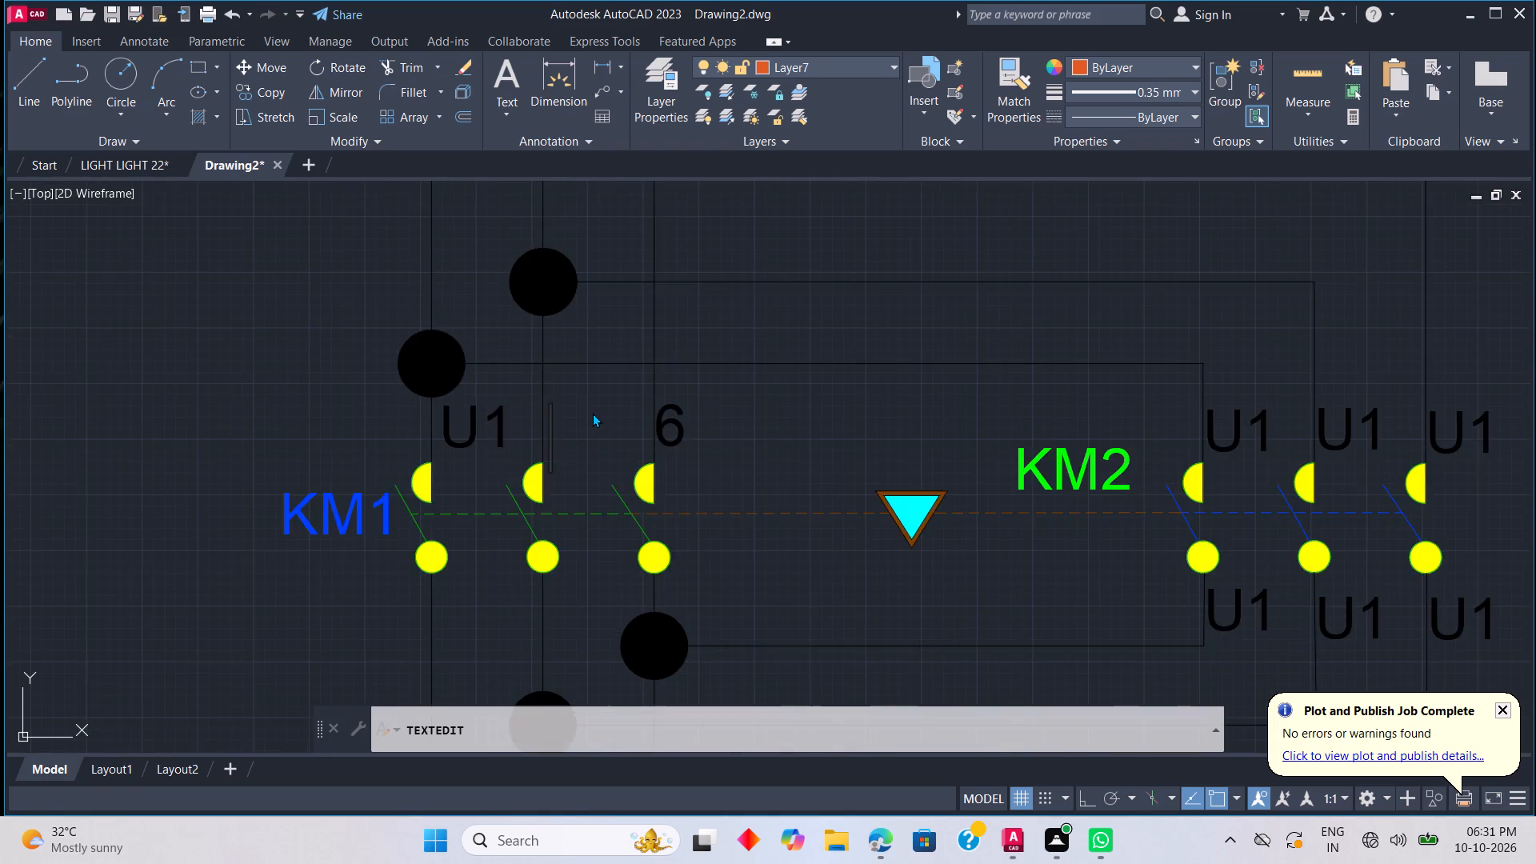
scroll(592, 413, "up", 1)
key("4")
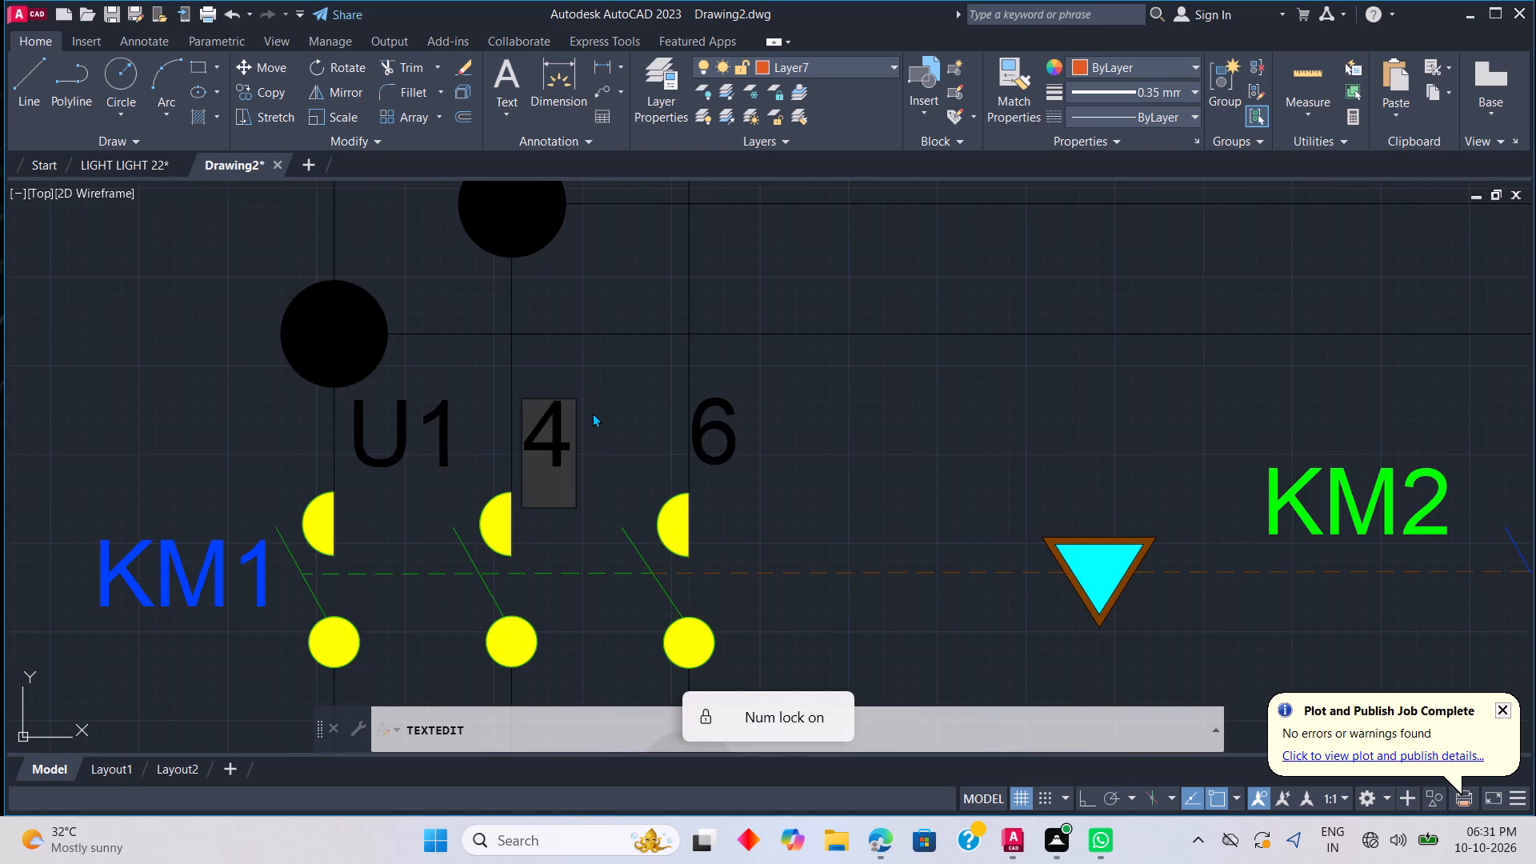
left_click(386, 459)
Rename the U1 terminal label above KM1's leftmost pole as 2.
left_click(451, 434)
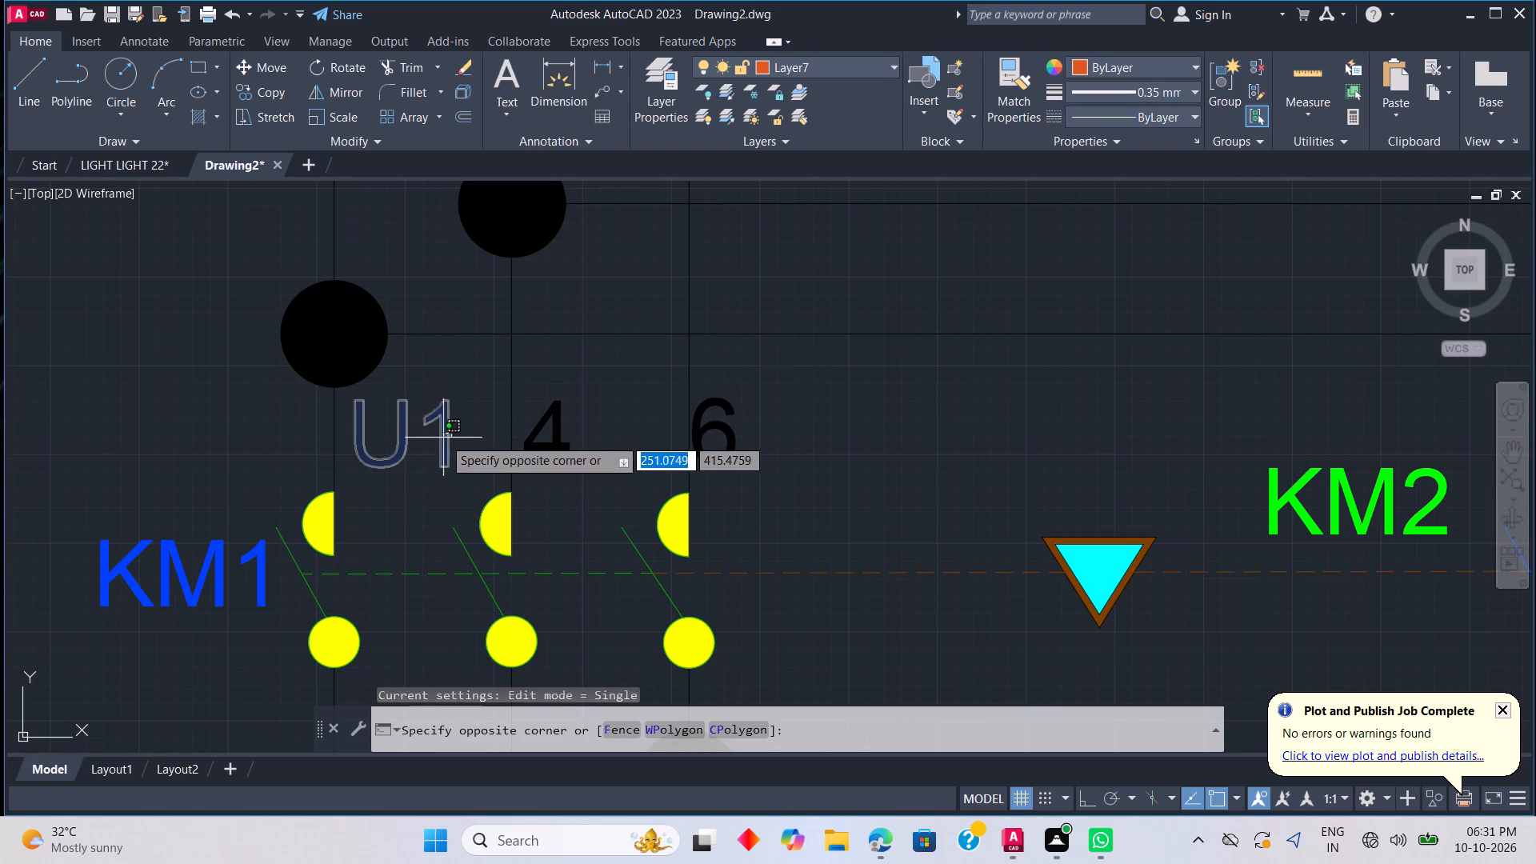
triple_click(443, 438)
left_click(443, 438)
key("Escape")
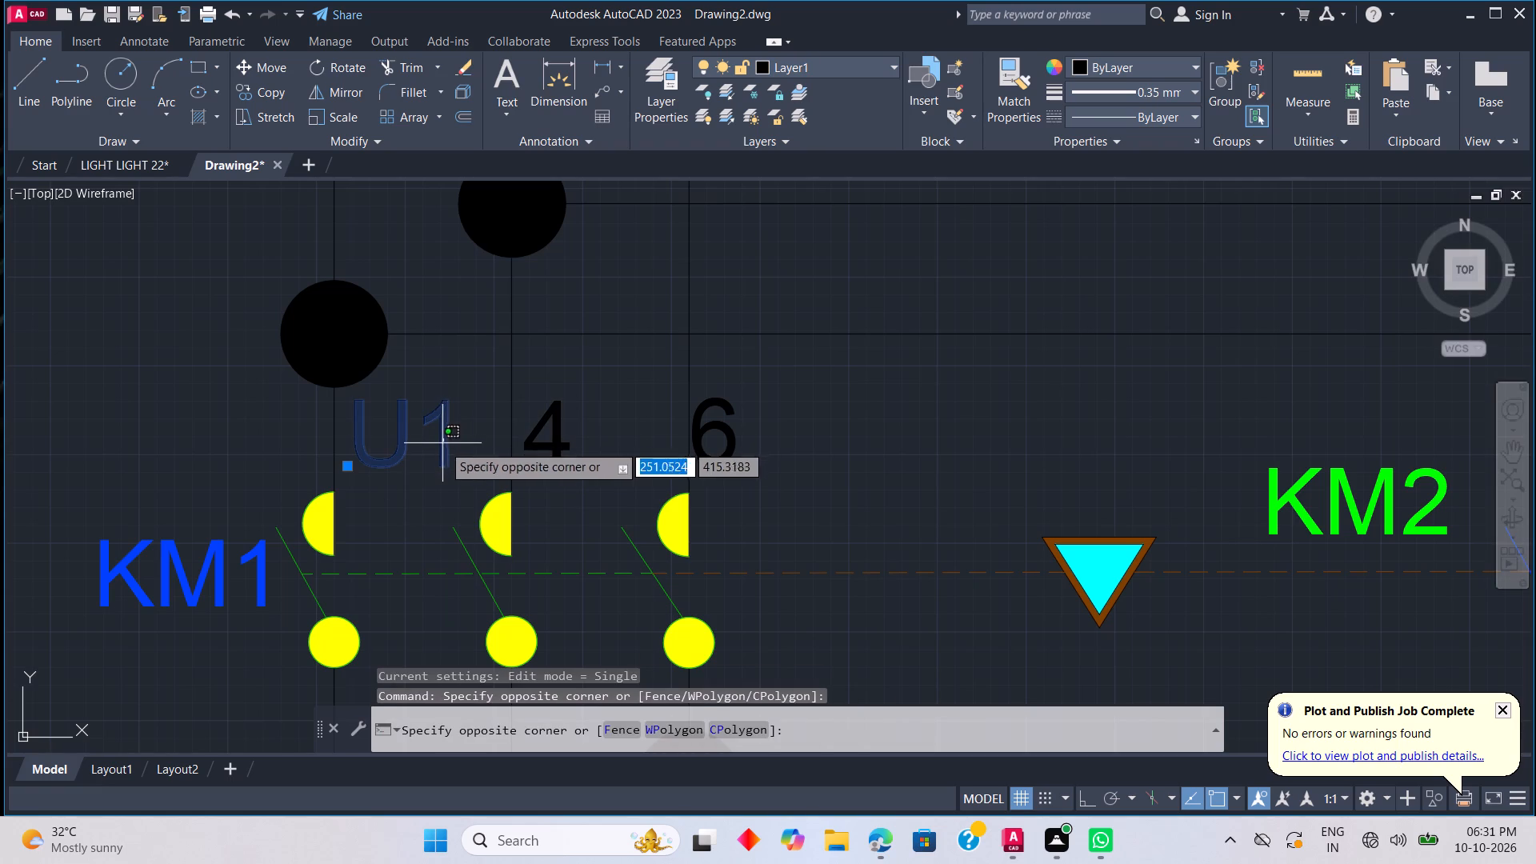
key("Escape")
double_click(447, 446)
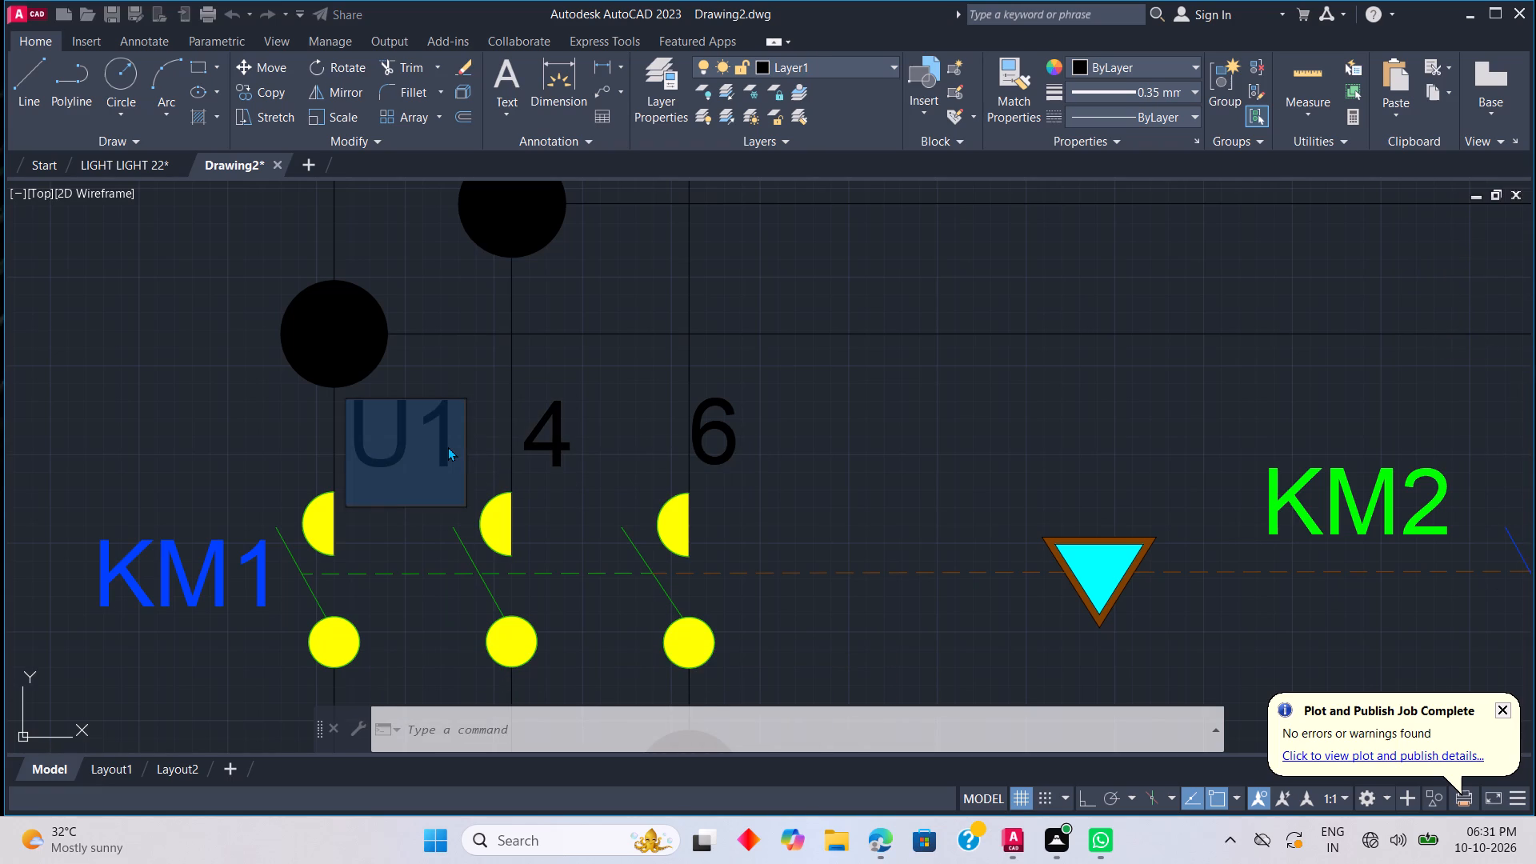
key("BackSpace")
key("2")
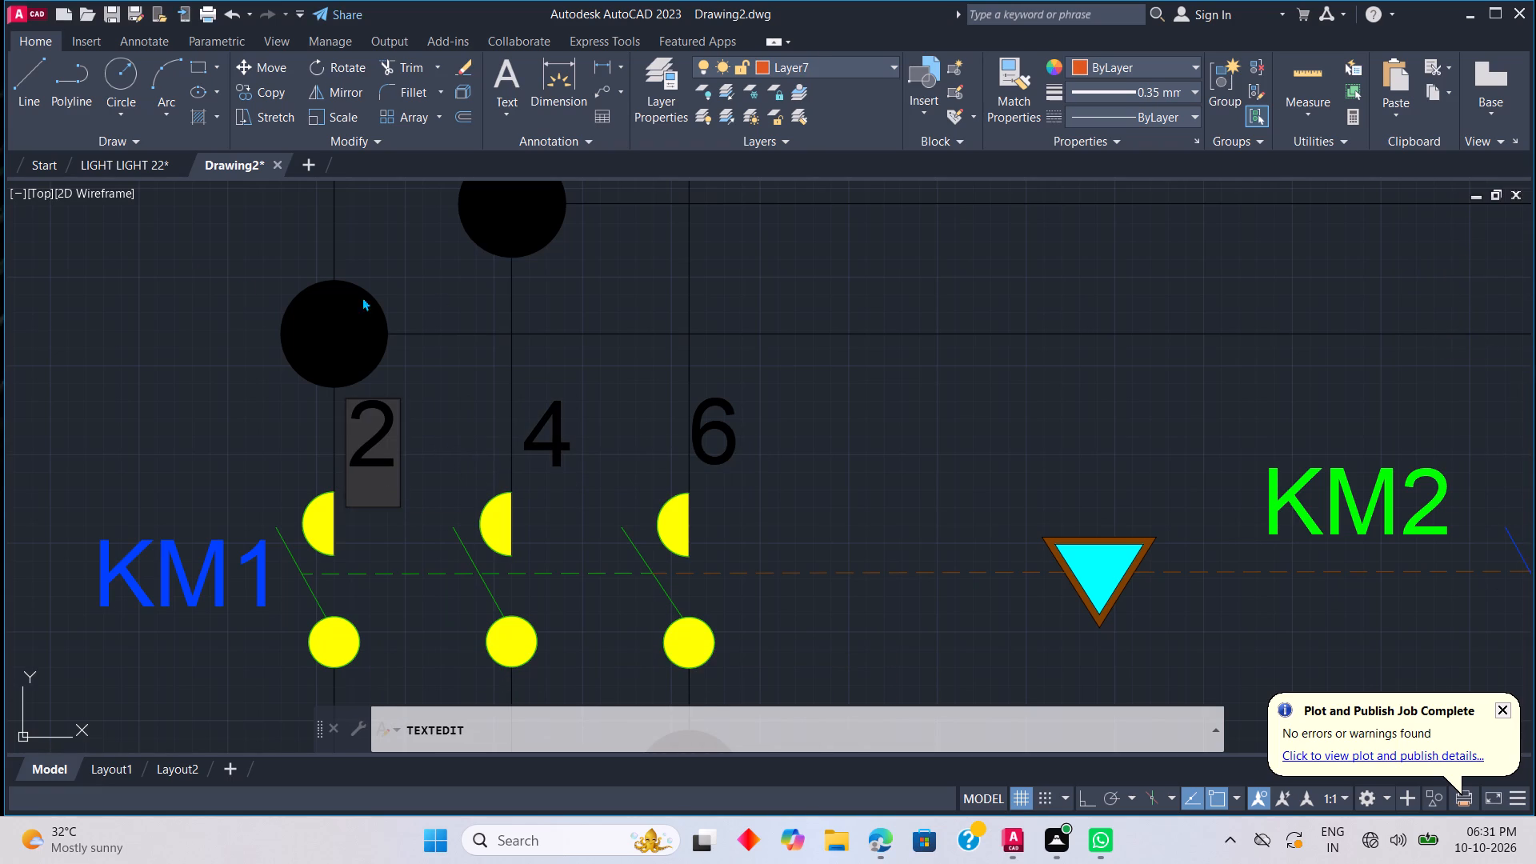
left_click(437, 294)
Rename the U1 terminal label below the rightmost pole of the red fused switch as 6.
middle_click_drag(431, 288, 504, 619)
middle_click(504, 620)
scroll(488, 322, "down", 3)
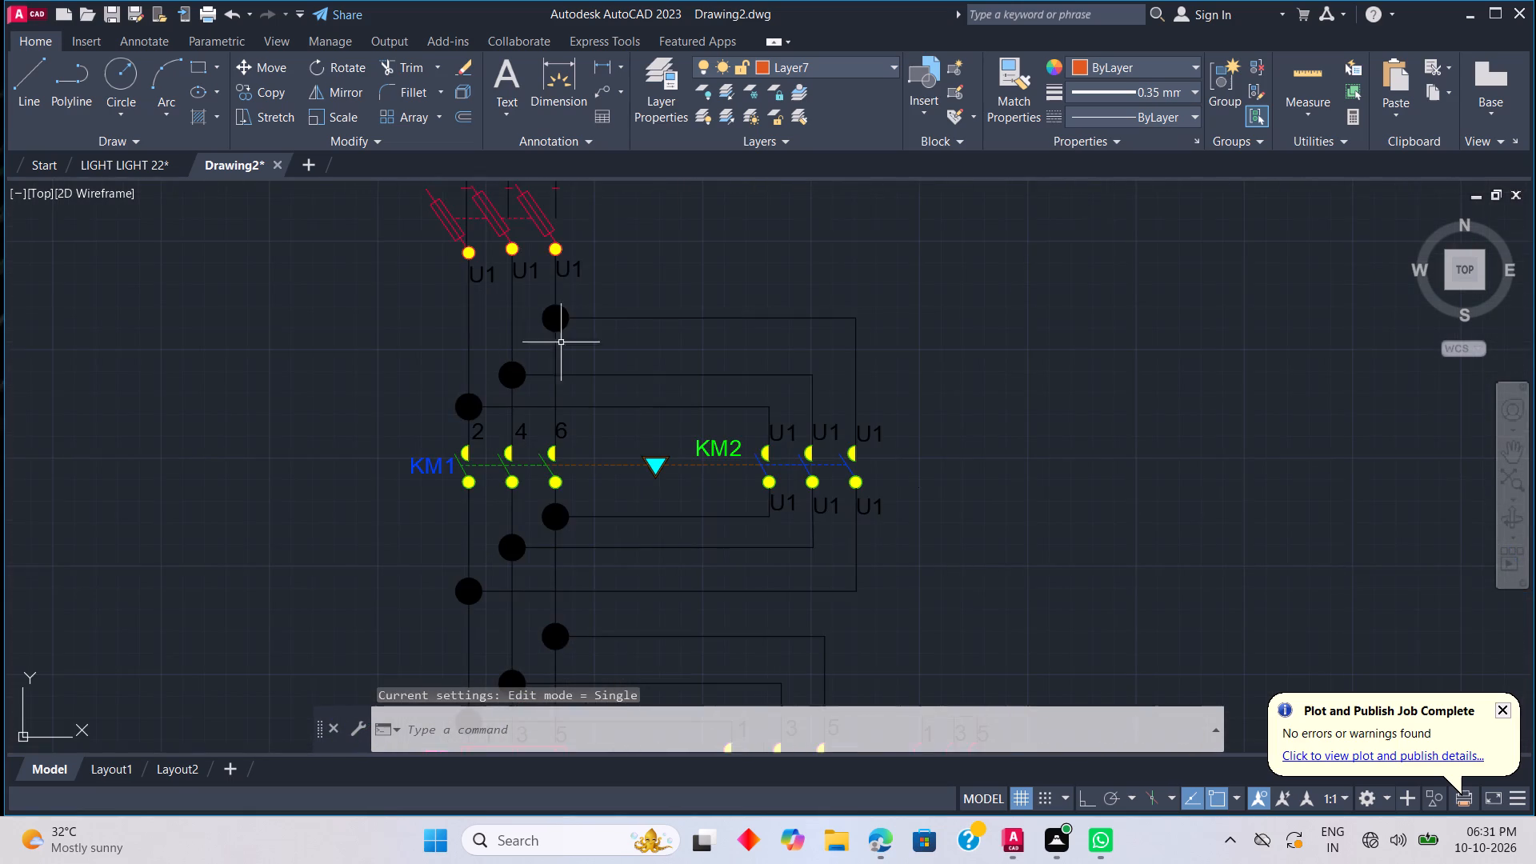
middle_click_drag(606, 249, 691, 408)
scroll(666, 481, "up", 3)
double_click(658, 293)
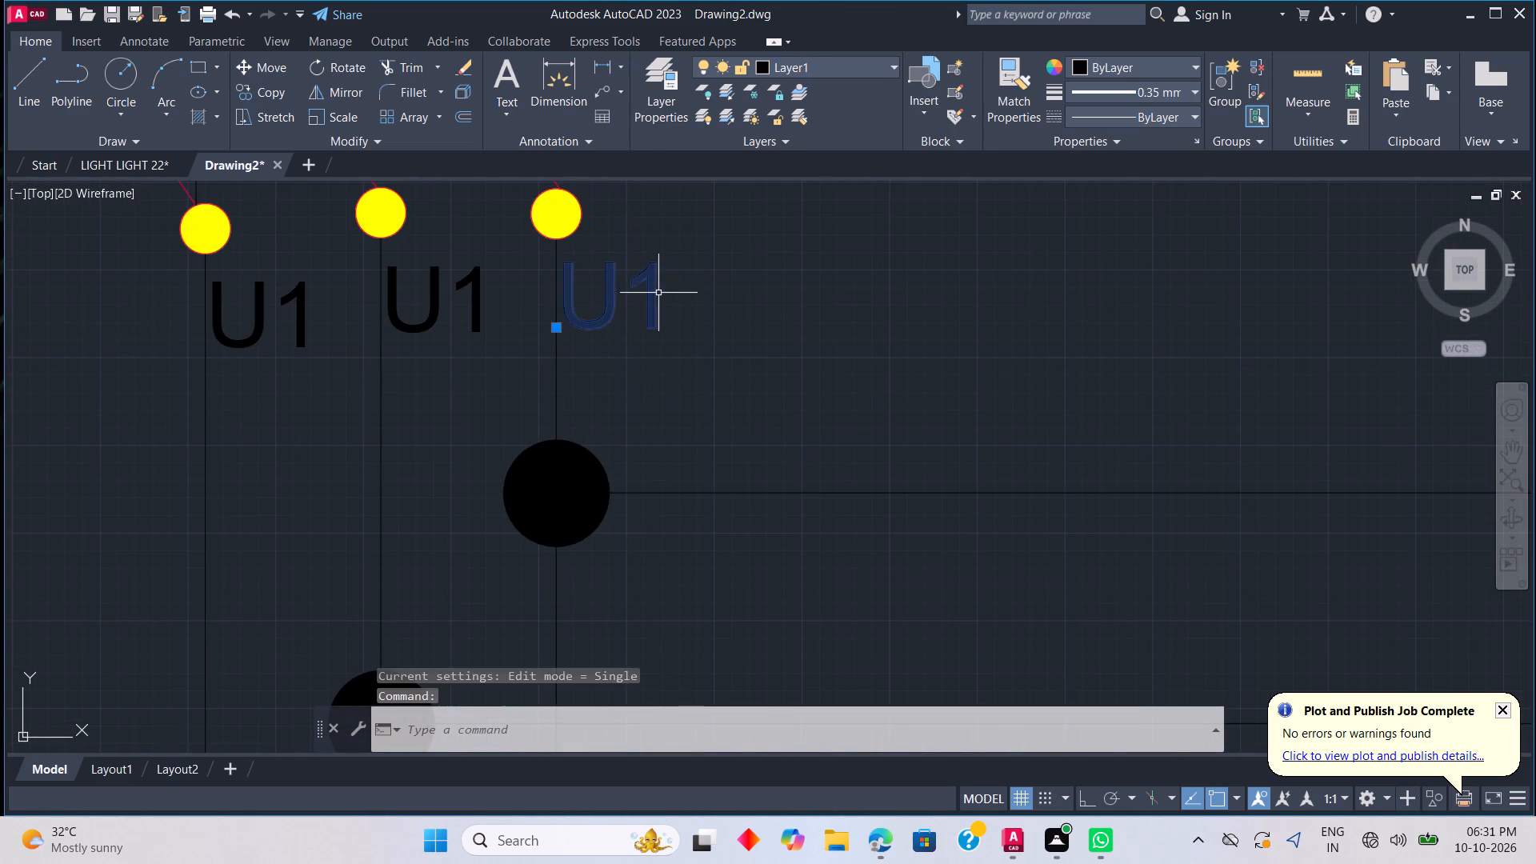
key("BackSpace")
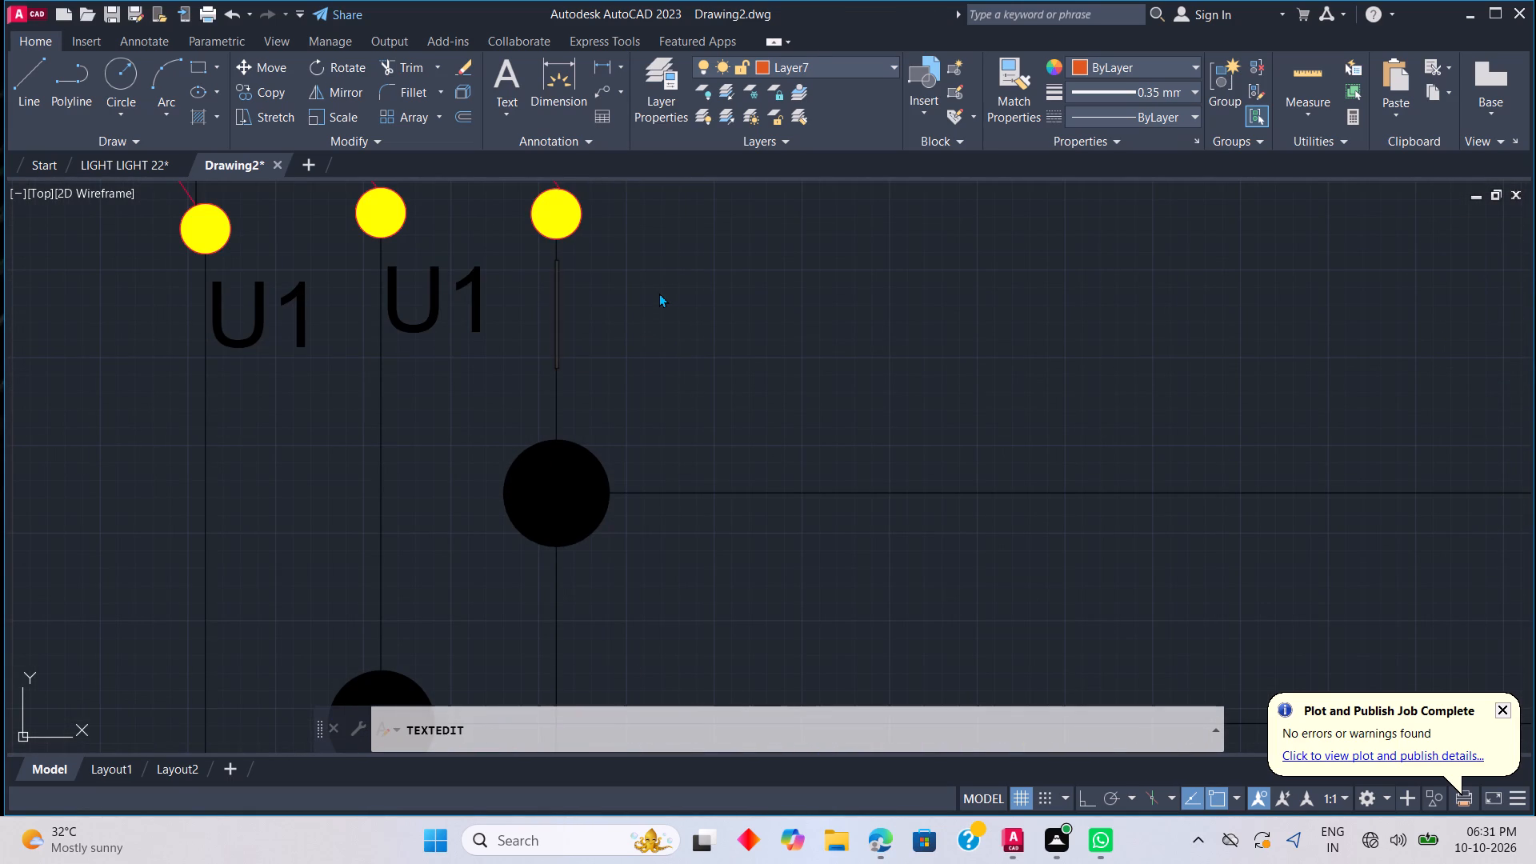
scroll(658, 293, "down", 4)
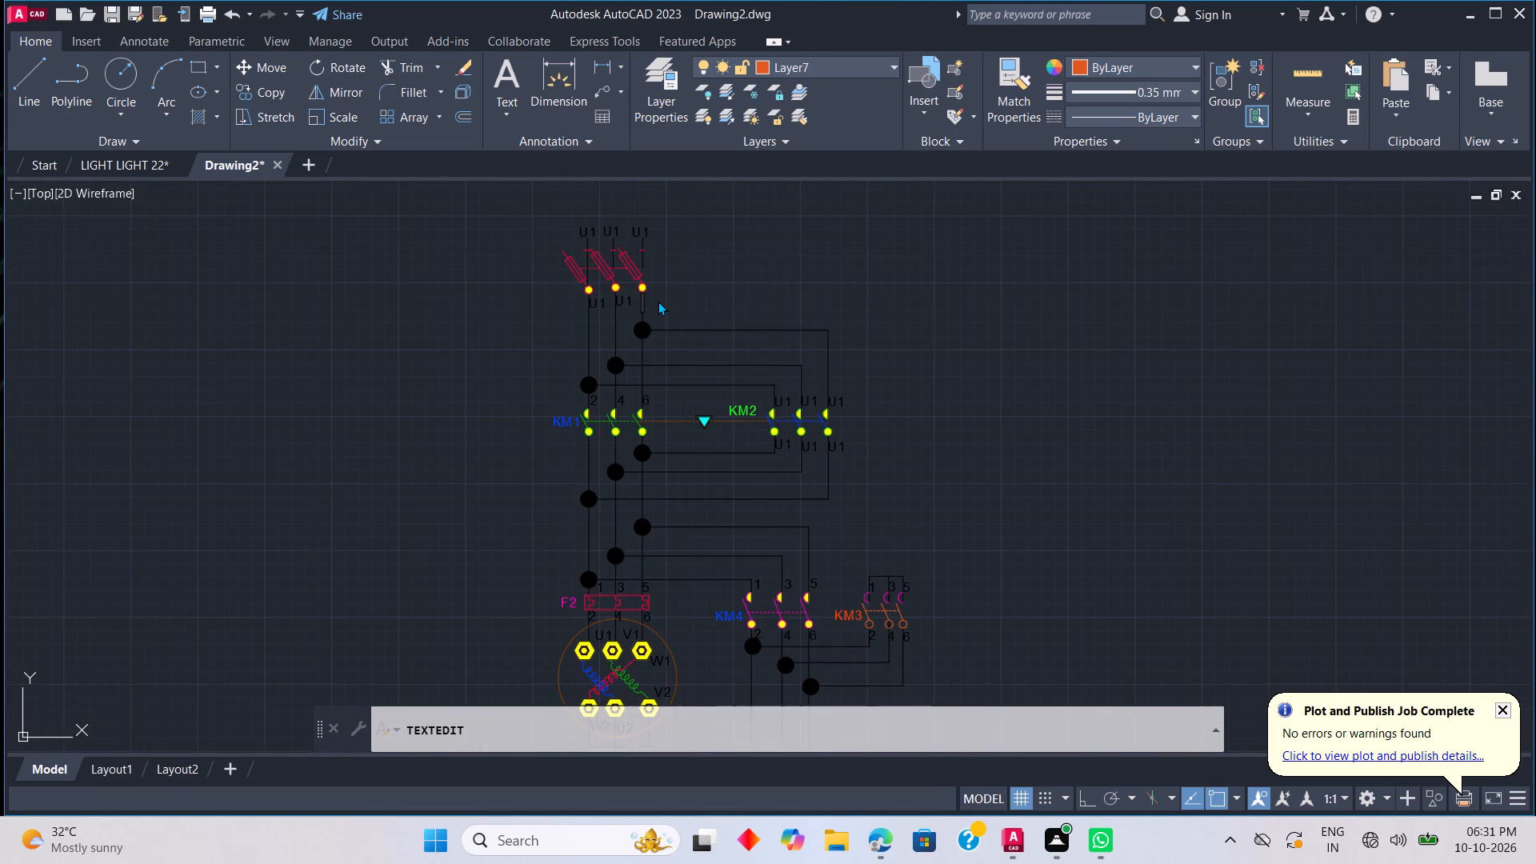
scroll(658, 301, "up", 2)
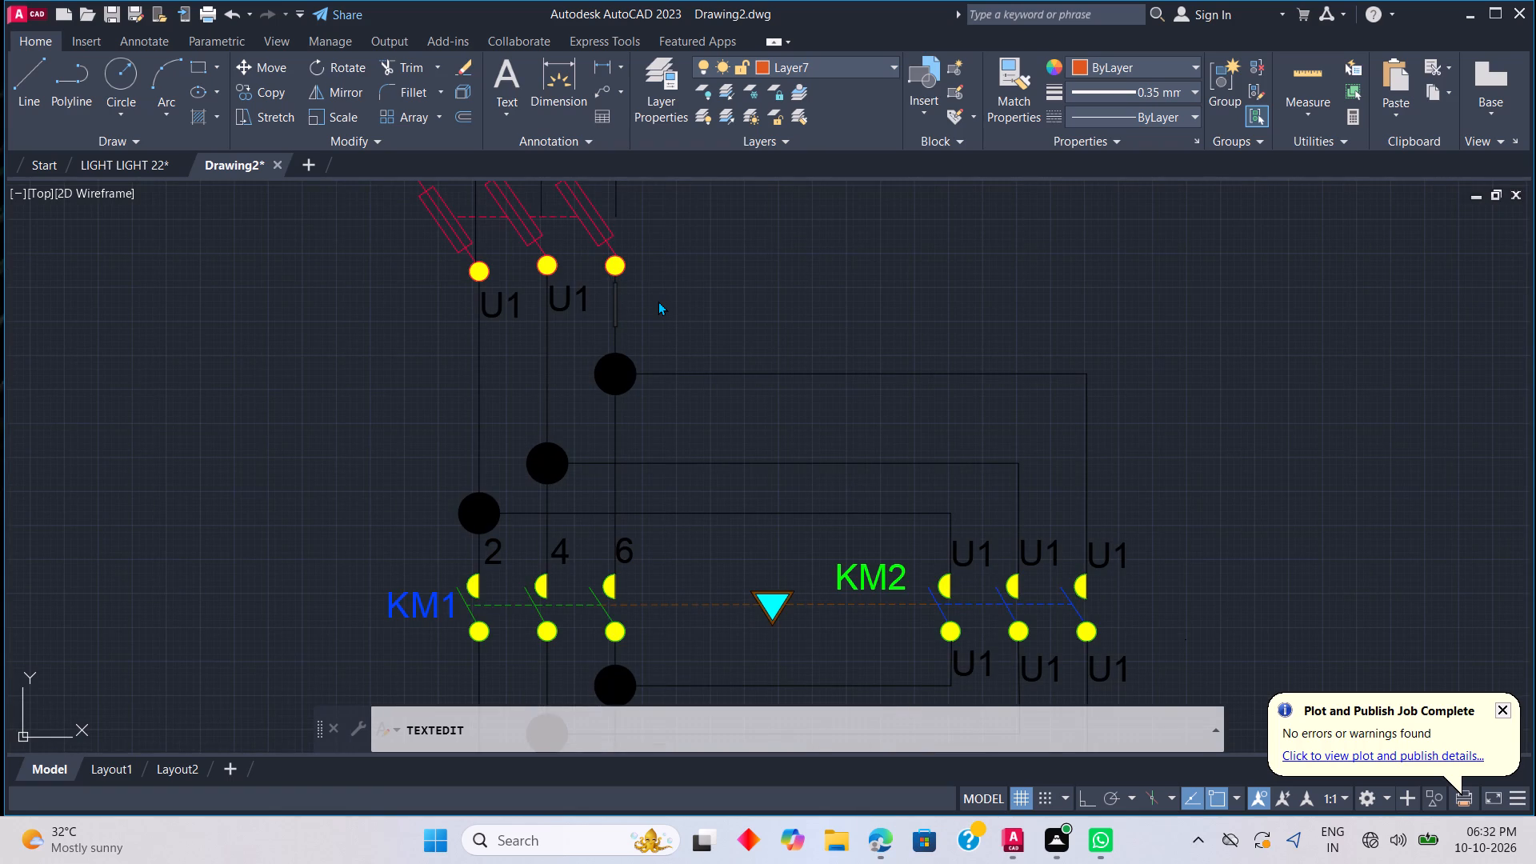
key("6")
scroll(658, 301, "down", 2)
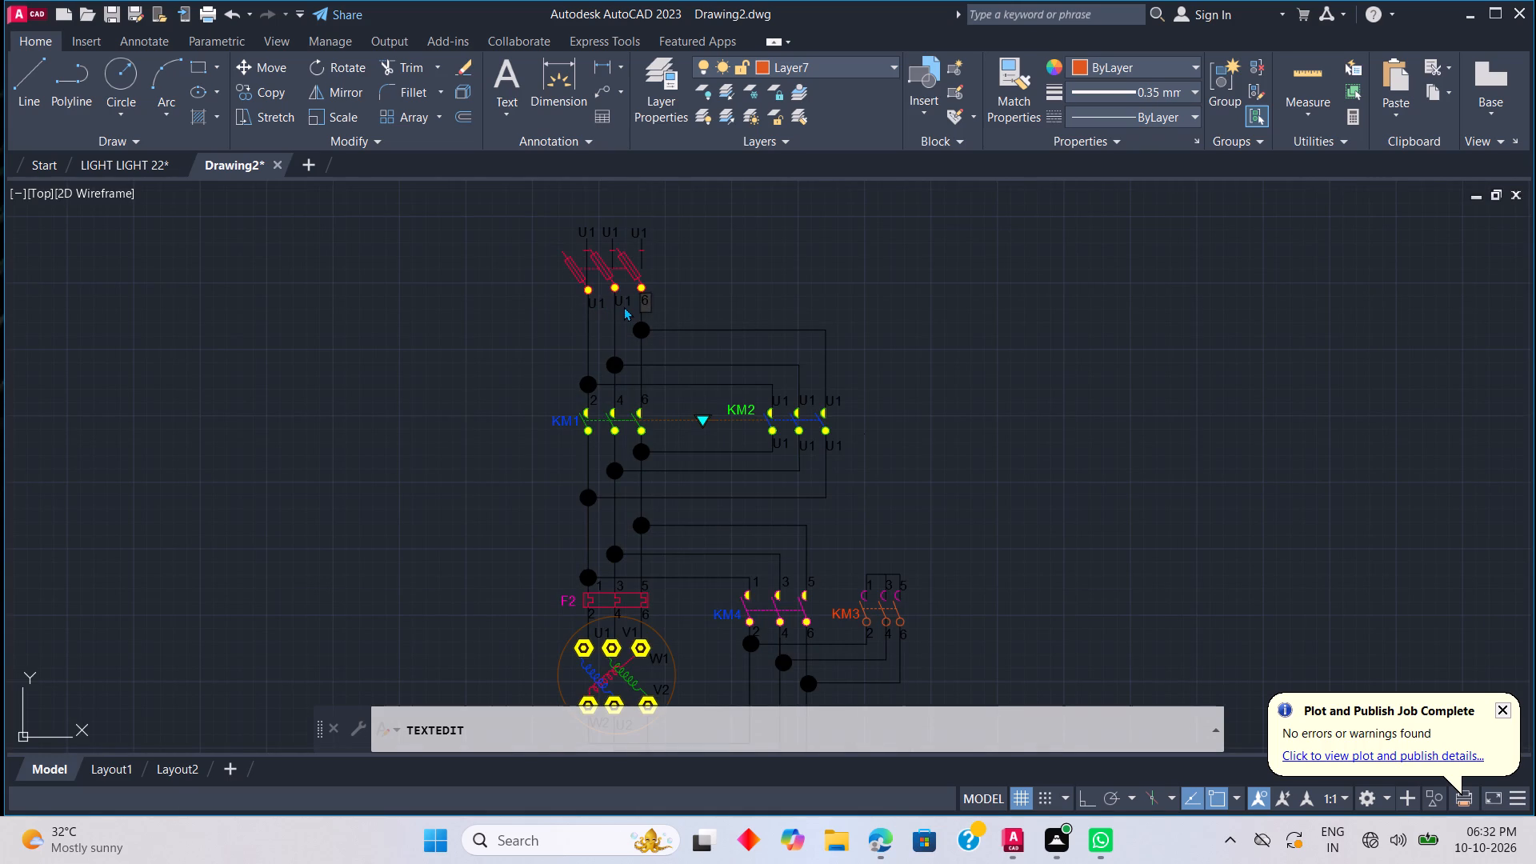
scroll(623, 306, "up", 1)
left_click(690, 299)
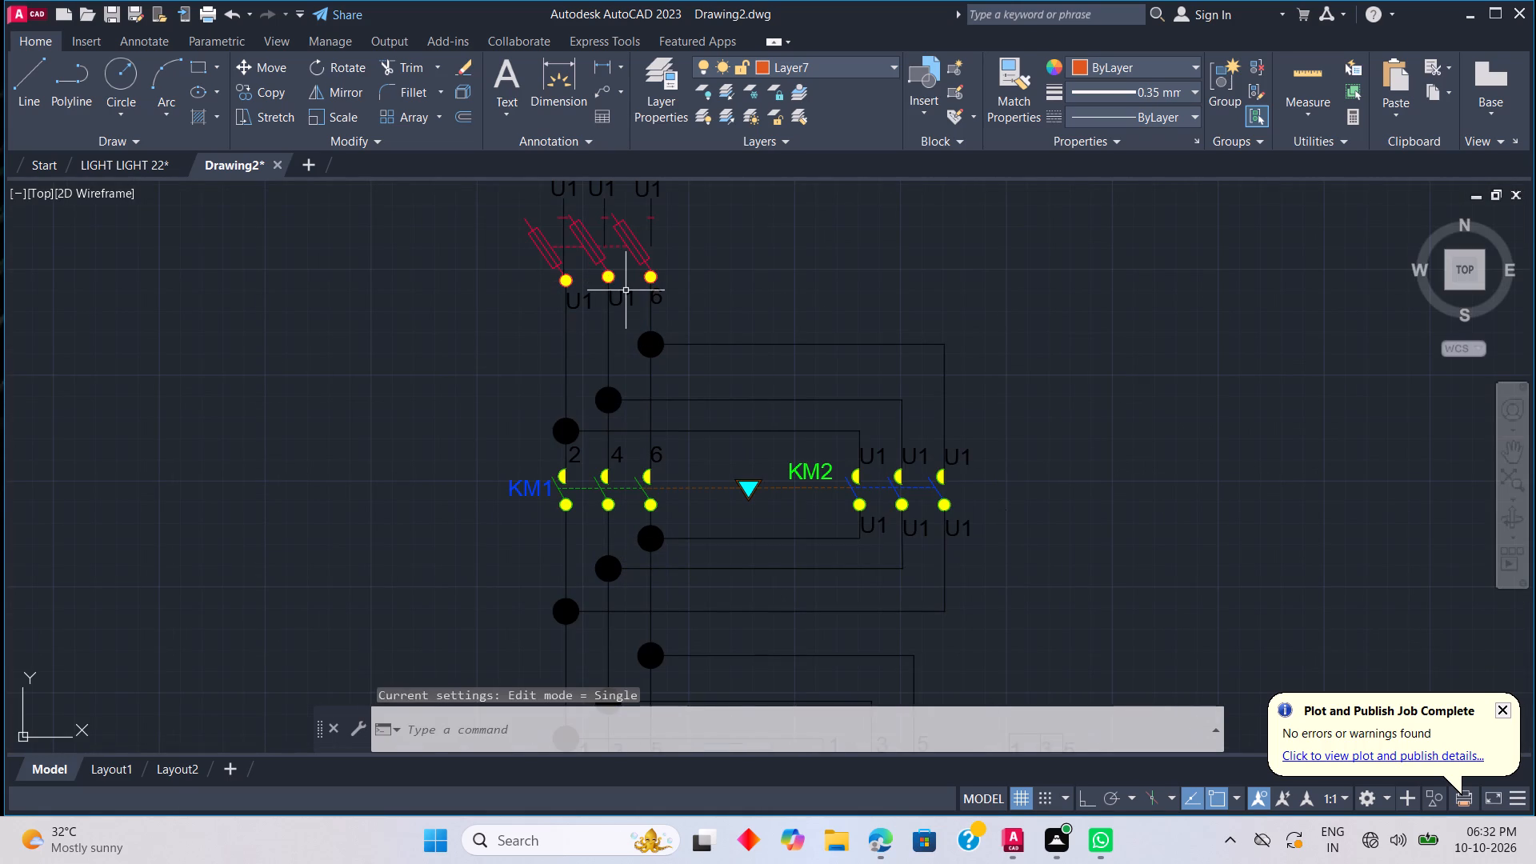
Rename the U1 labels below the red fused switch's middle and leftmost poles as 4 and 2.
double_click(626, 290)
key("BackSpace")
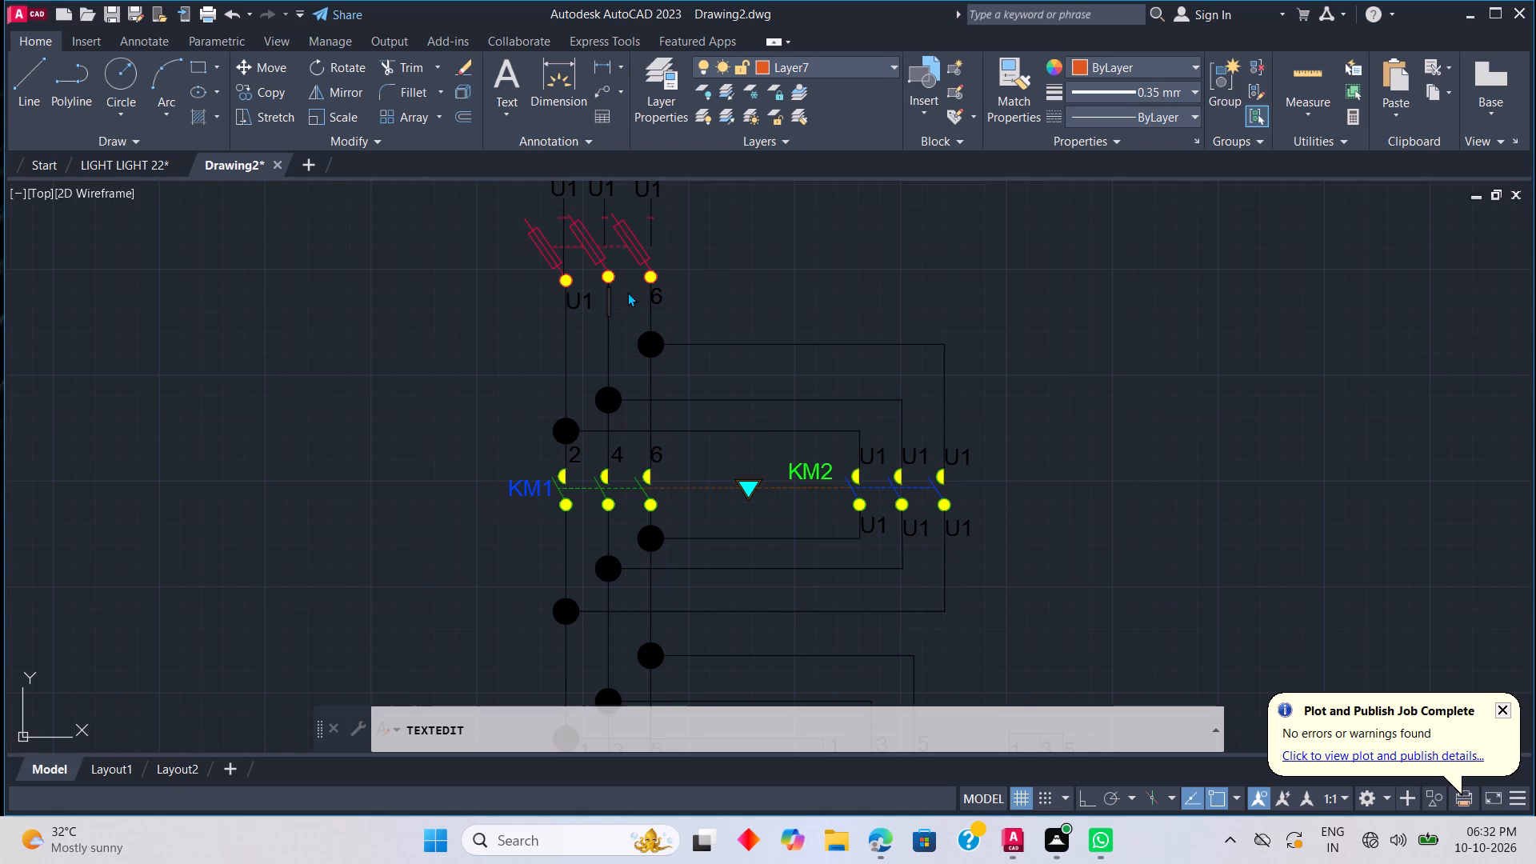
key("4")
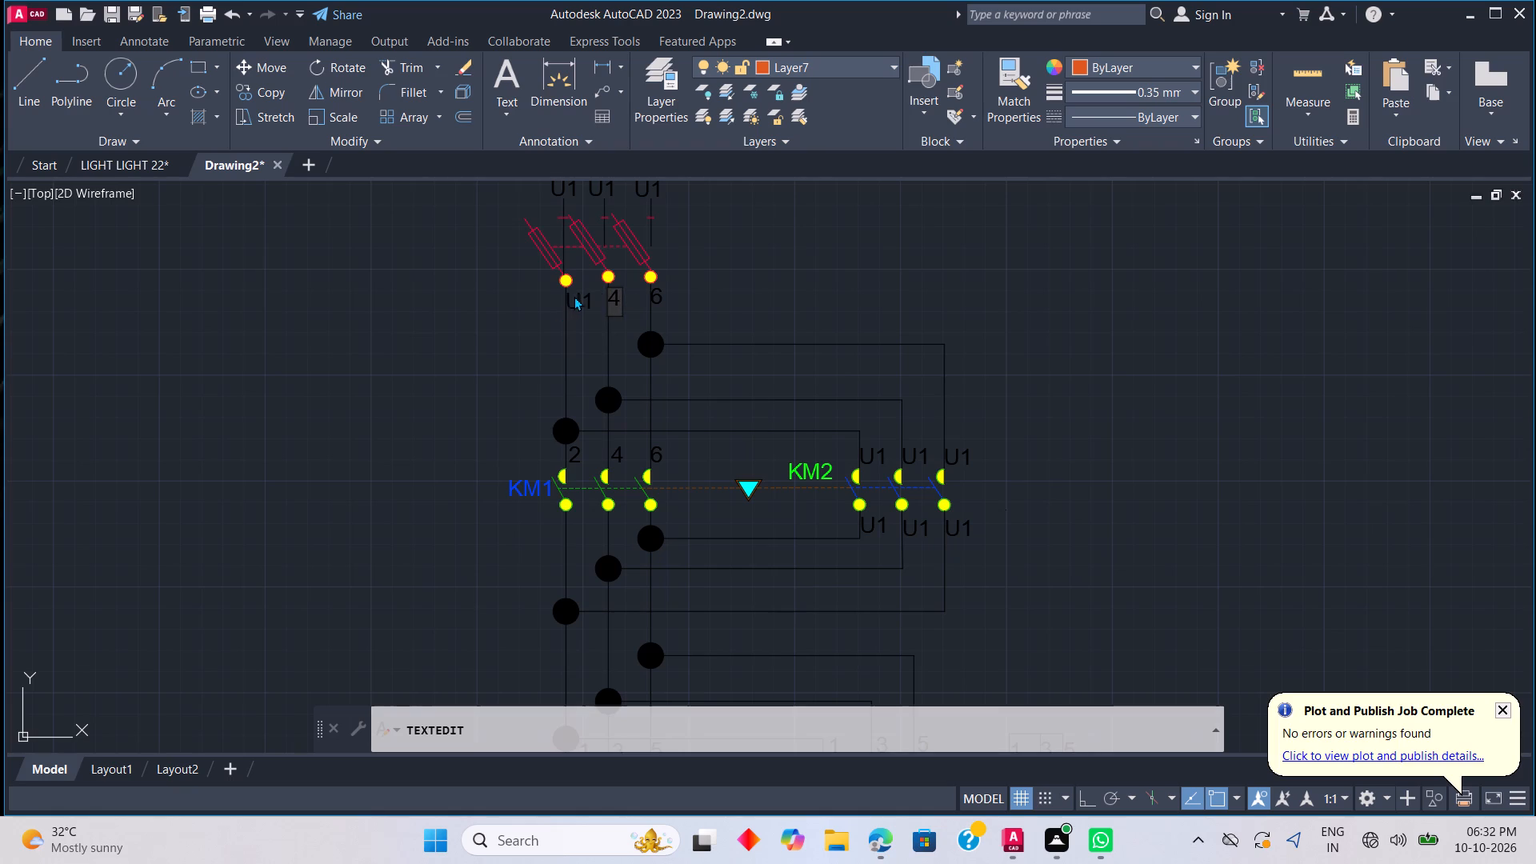
left_click(574, 296)
left_click(581, 298)
left_click(581, 298)
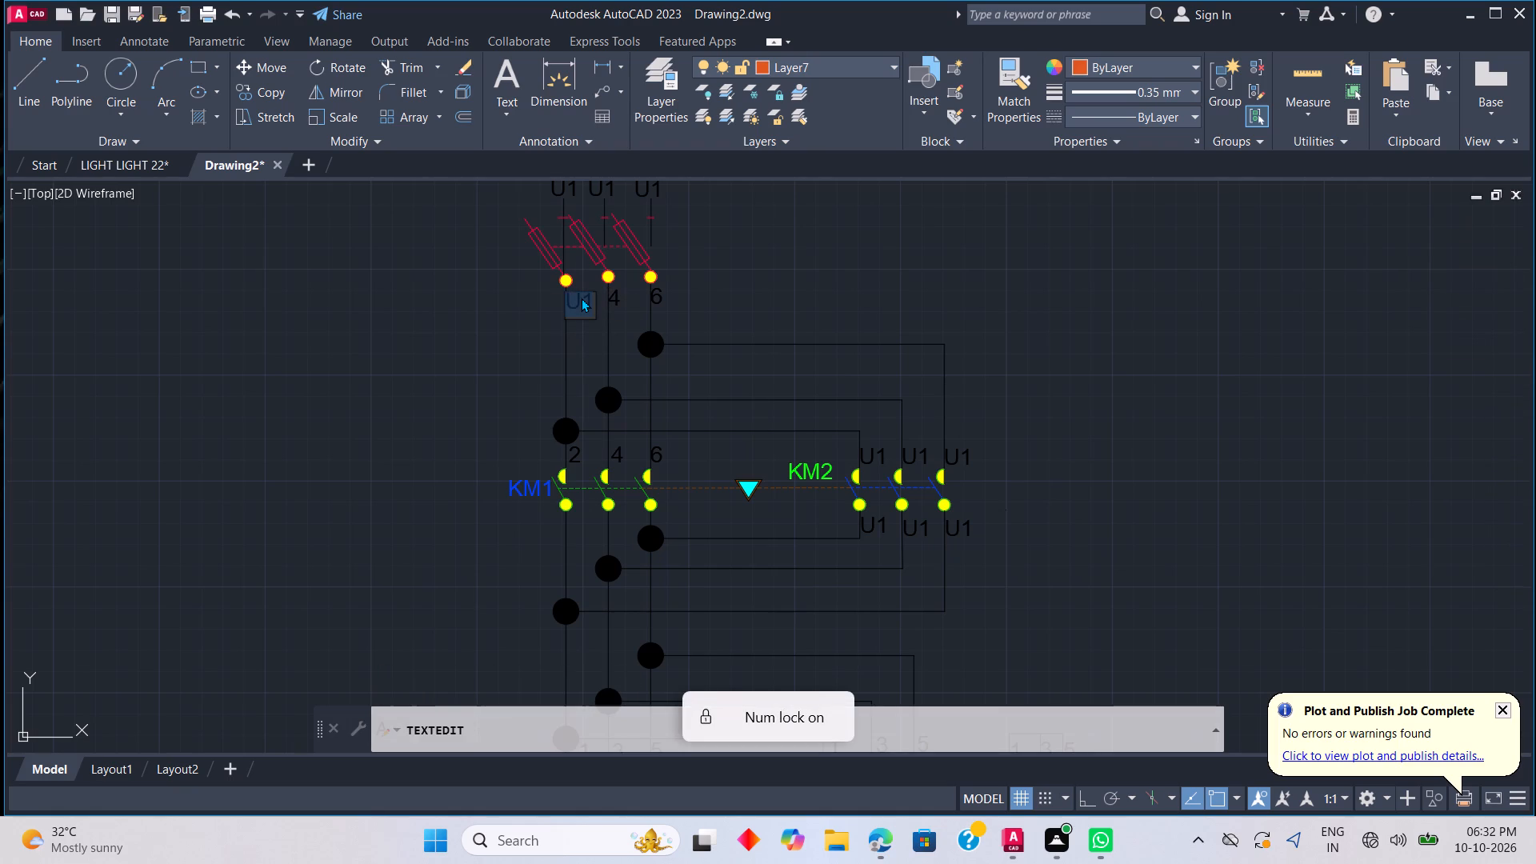
key("BackSpace")
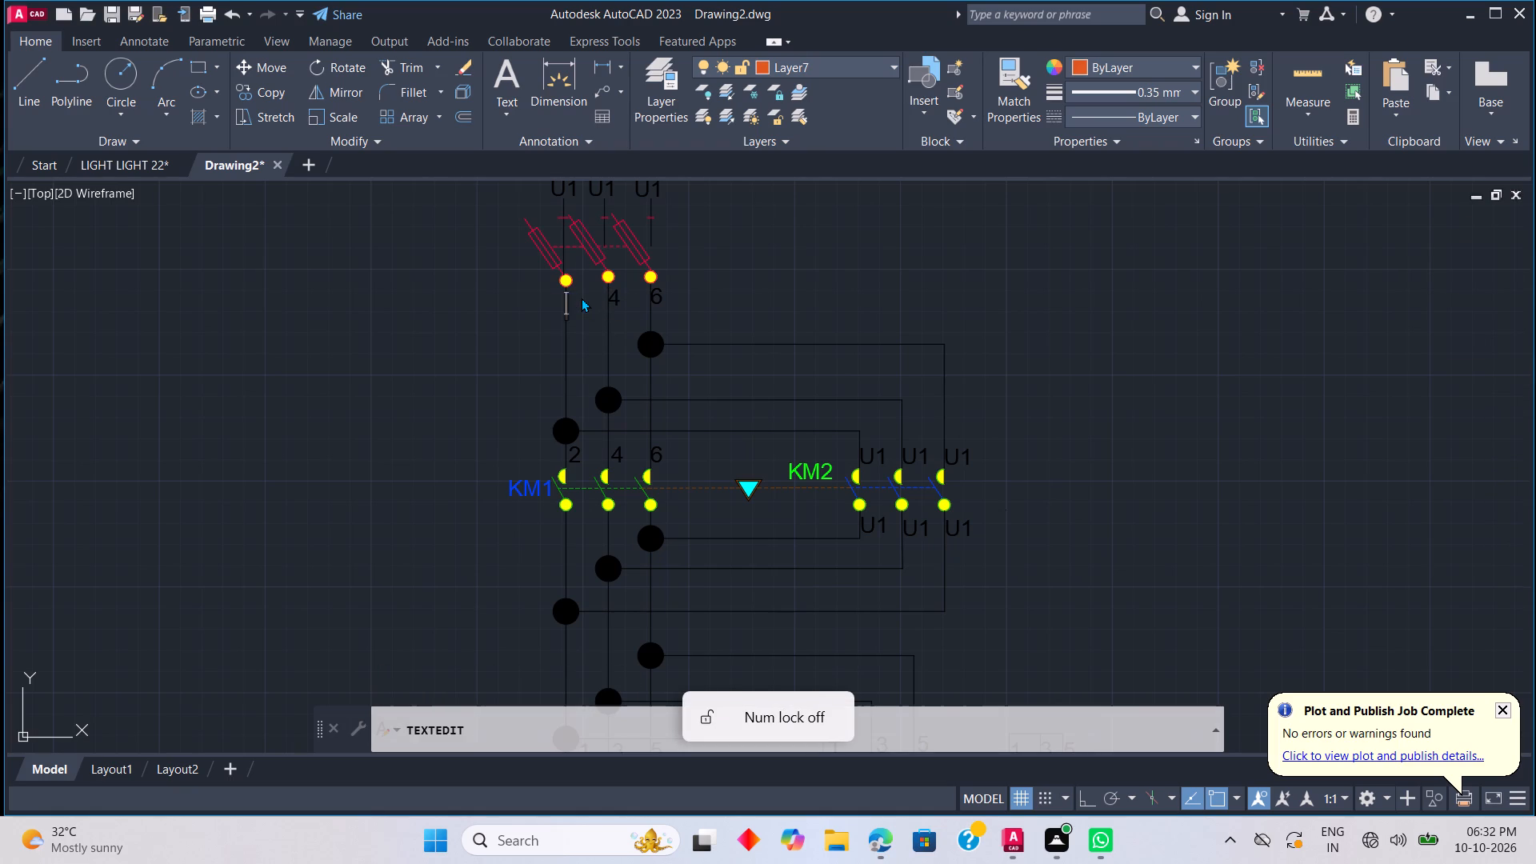
key("Down")
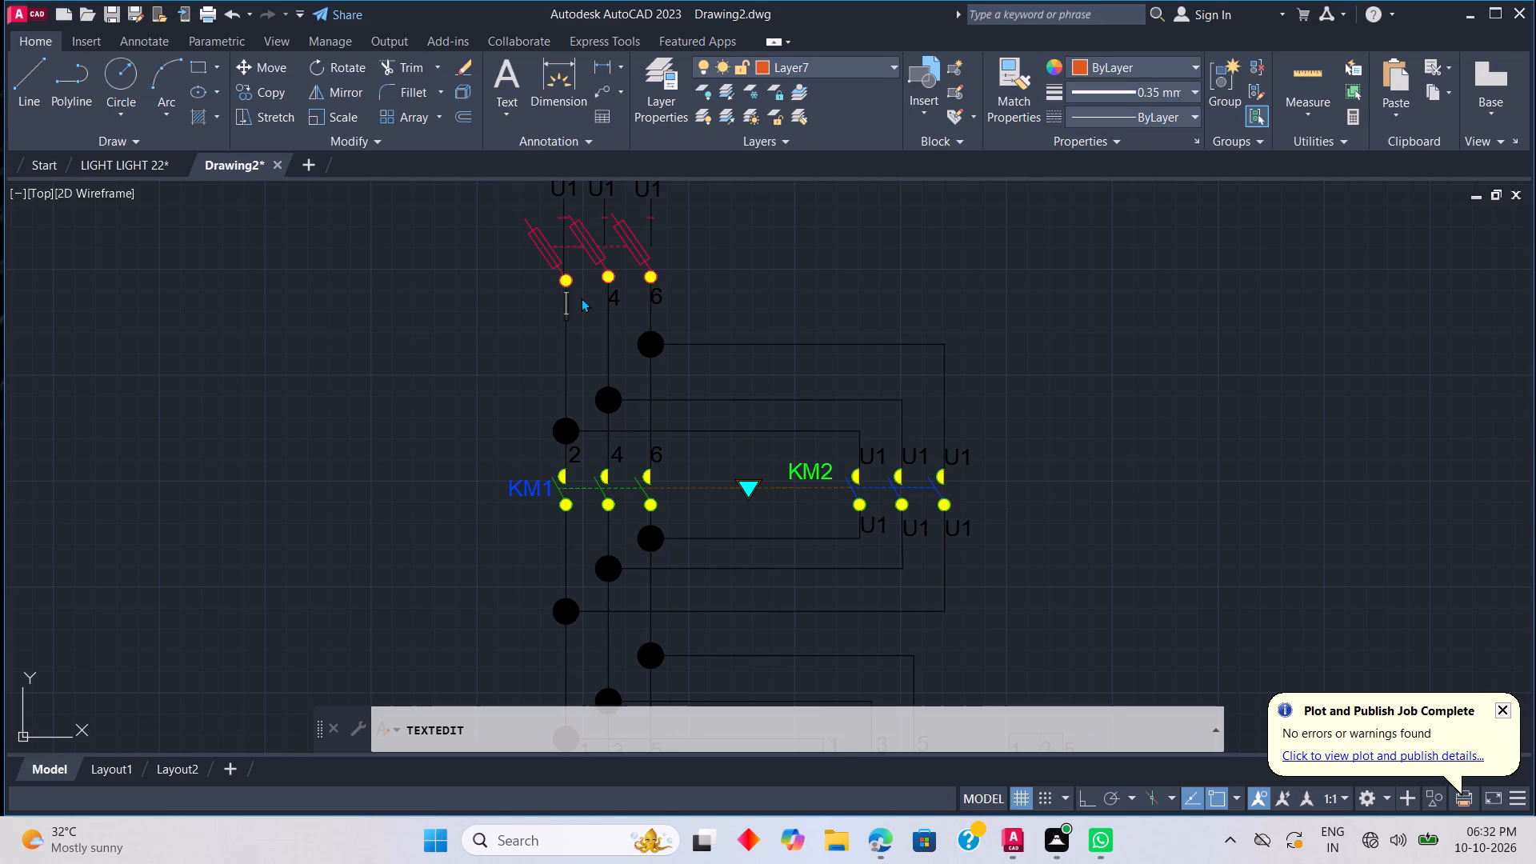
key("2")
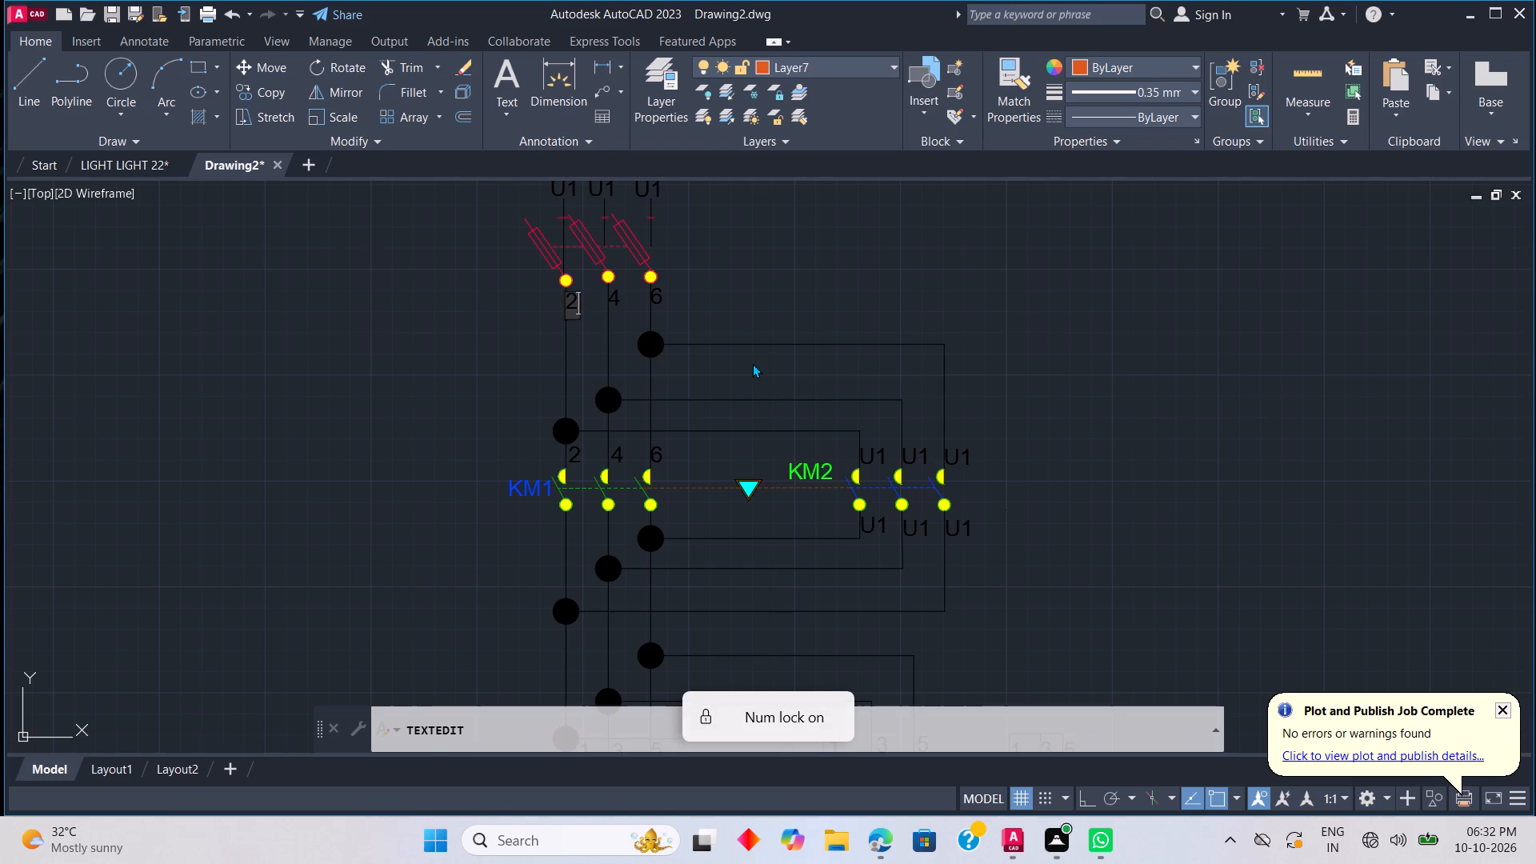
left_click(754, 380)
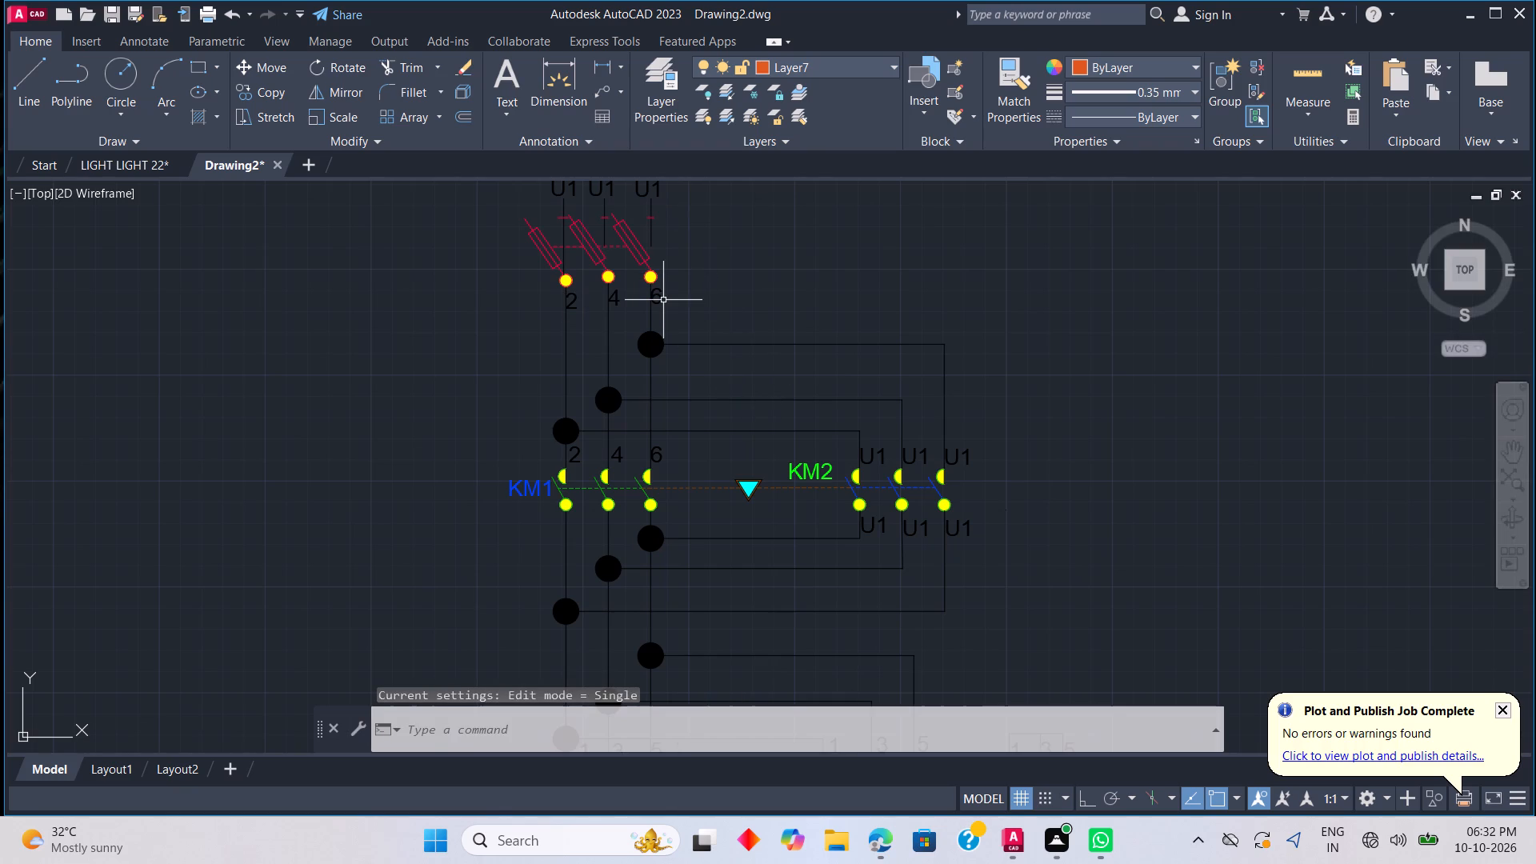
Copy the 6 label below the red fused switch's rightmost pole to above its leftmost pole, under the U1 label.
left_click(662, 301)
left_click(655, 307)
right_click(656, 308)
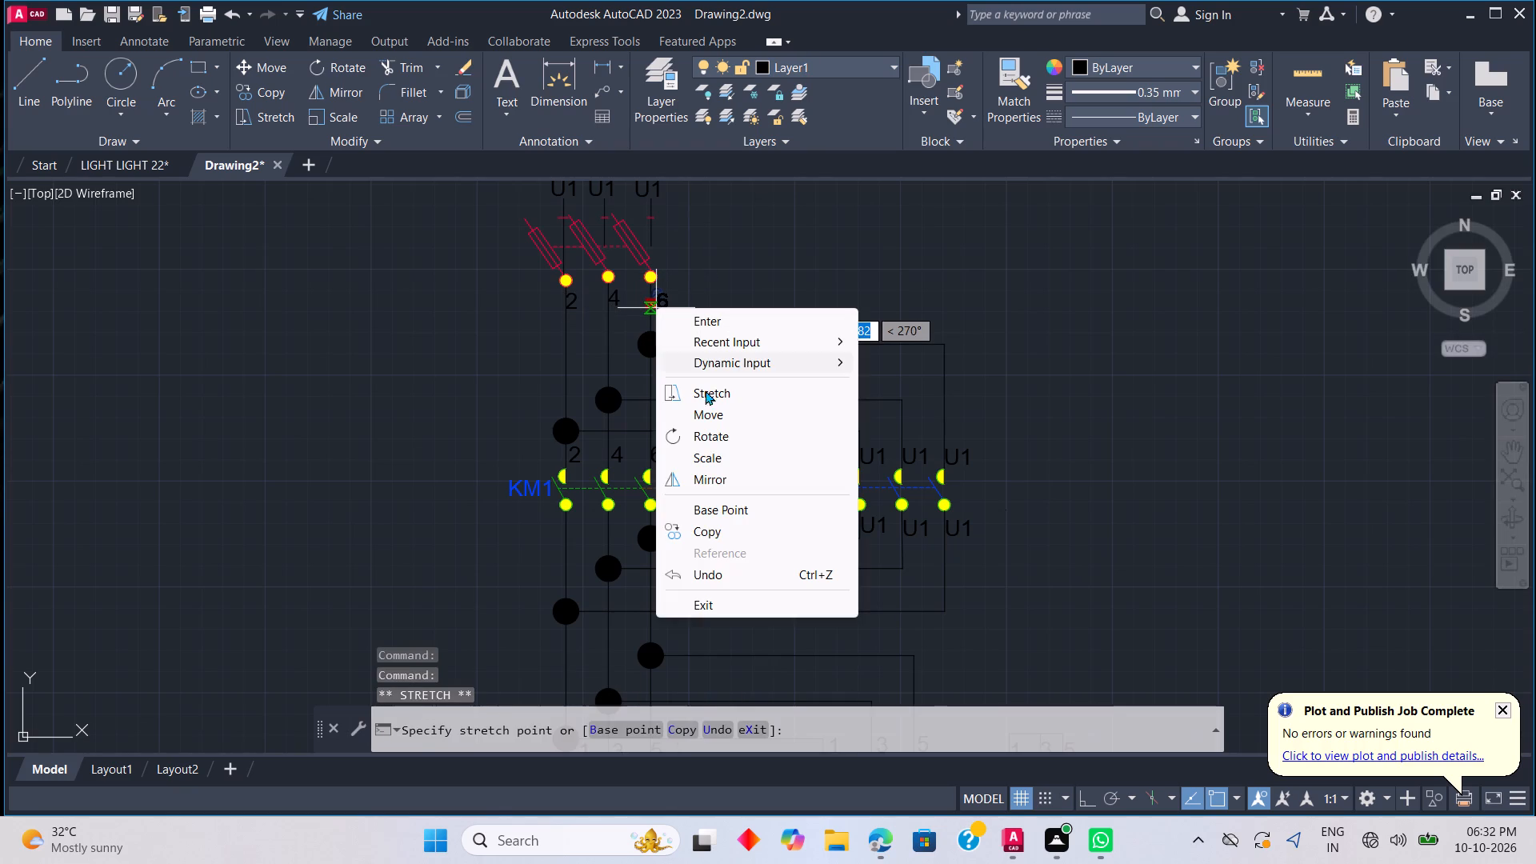
left_click(730, 530)
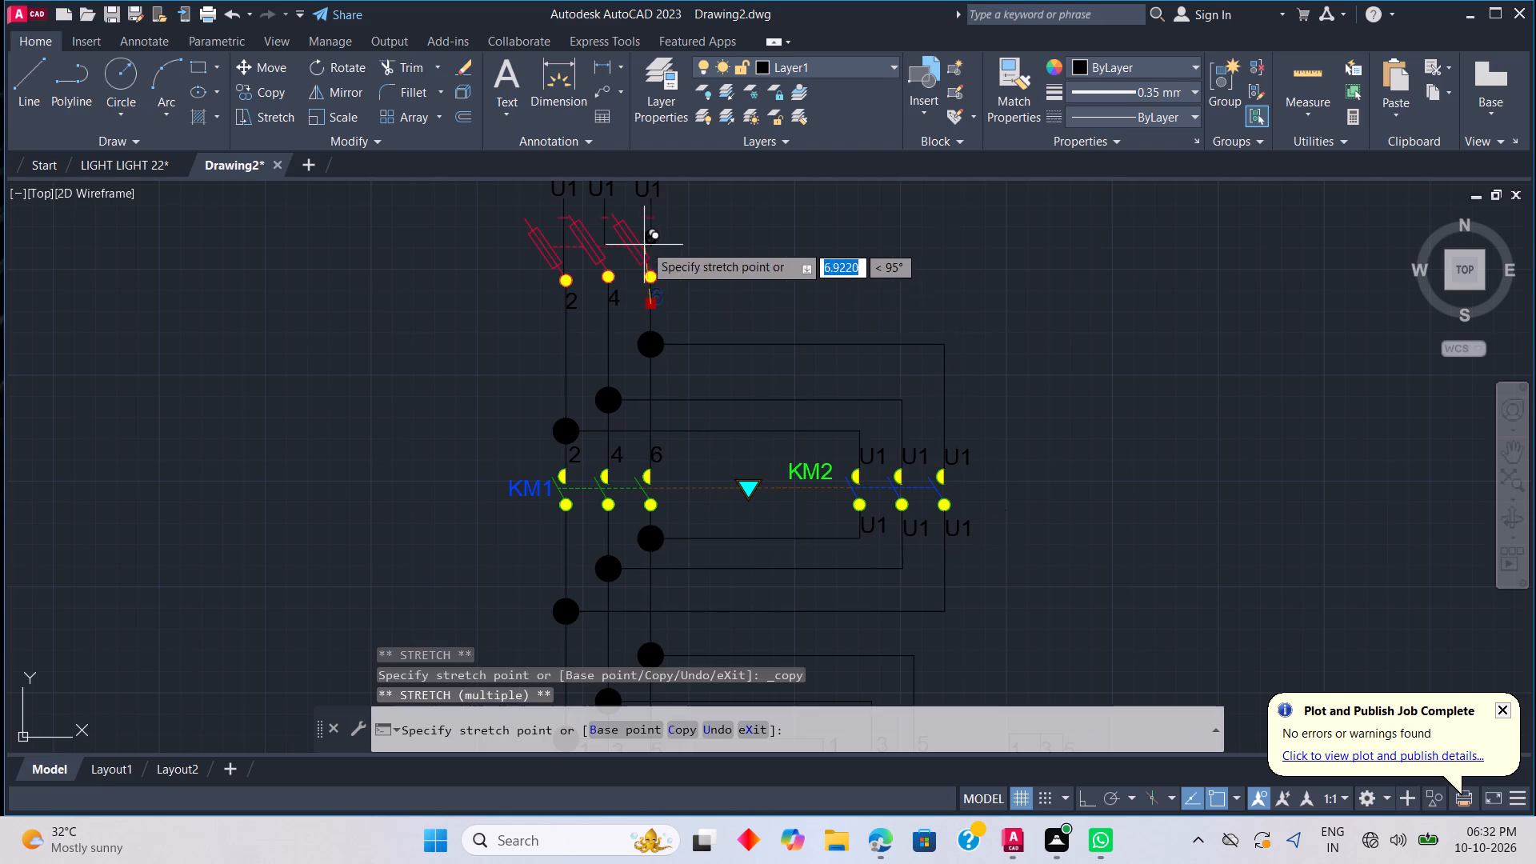
middle_click(639, 237)
middle_click_drag(639, 237, 714, 428)
middle_click(714, 428)
middle_click(700, 241)
middle_click_drag(700, 241, 750, 466)
scroll(749, 466, "up", 1)
middle_click_drag(749, 466, 745, 456)
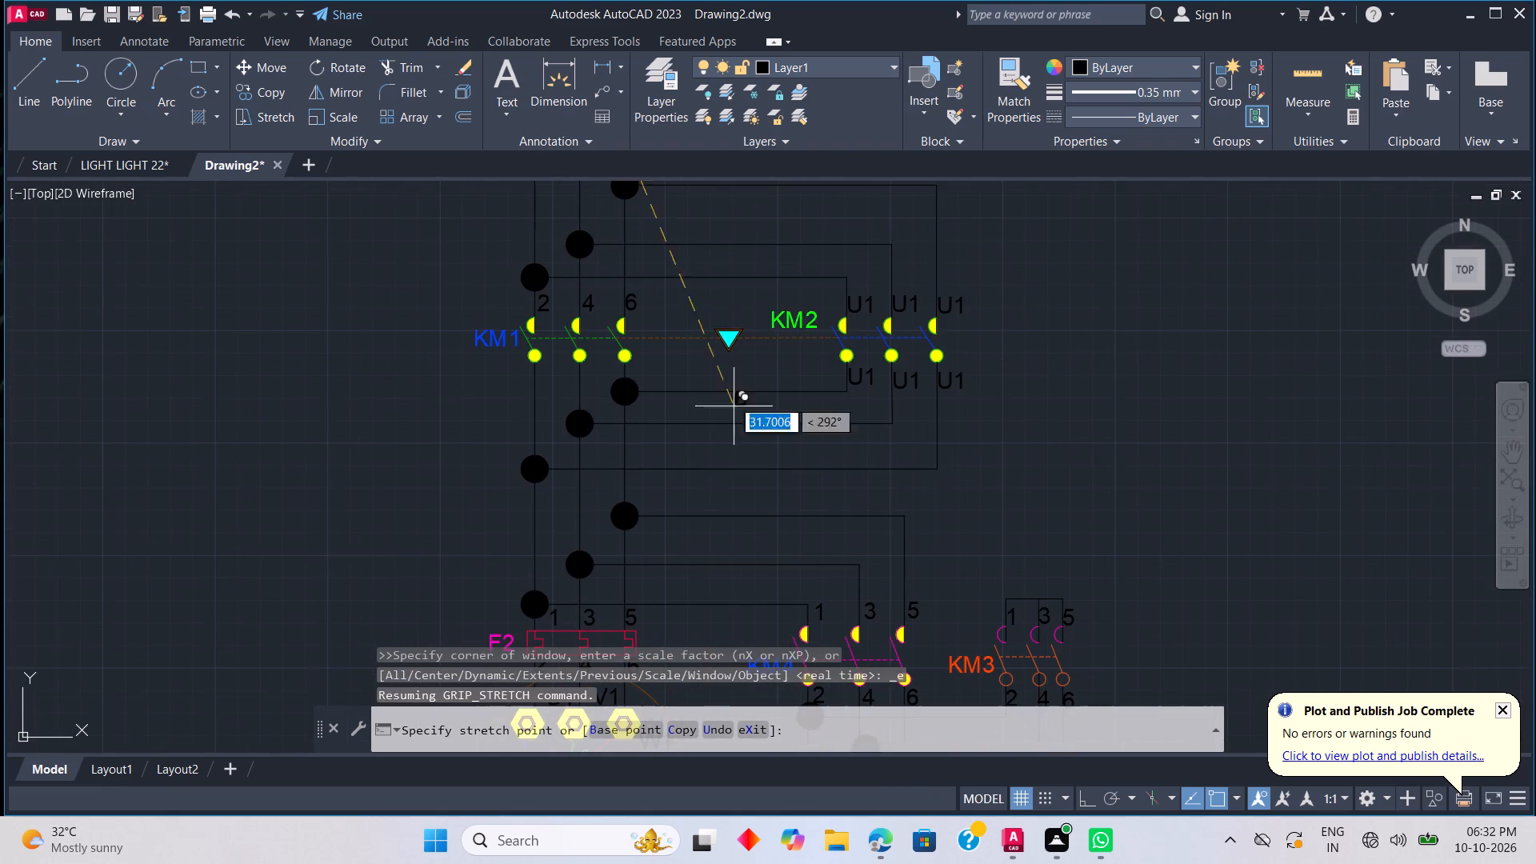
middle_click_drag(691, 245, 773, 562)
scroll(679, 438, "up", 4)
middle_click_drag(621, 310, 722, 668)
middle_click(722, 668)
scroll(178, 395, "down", 2)
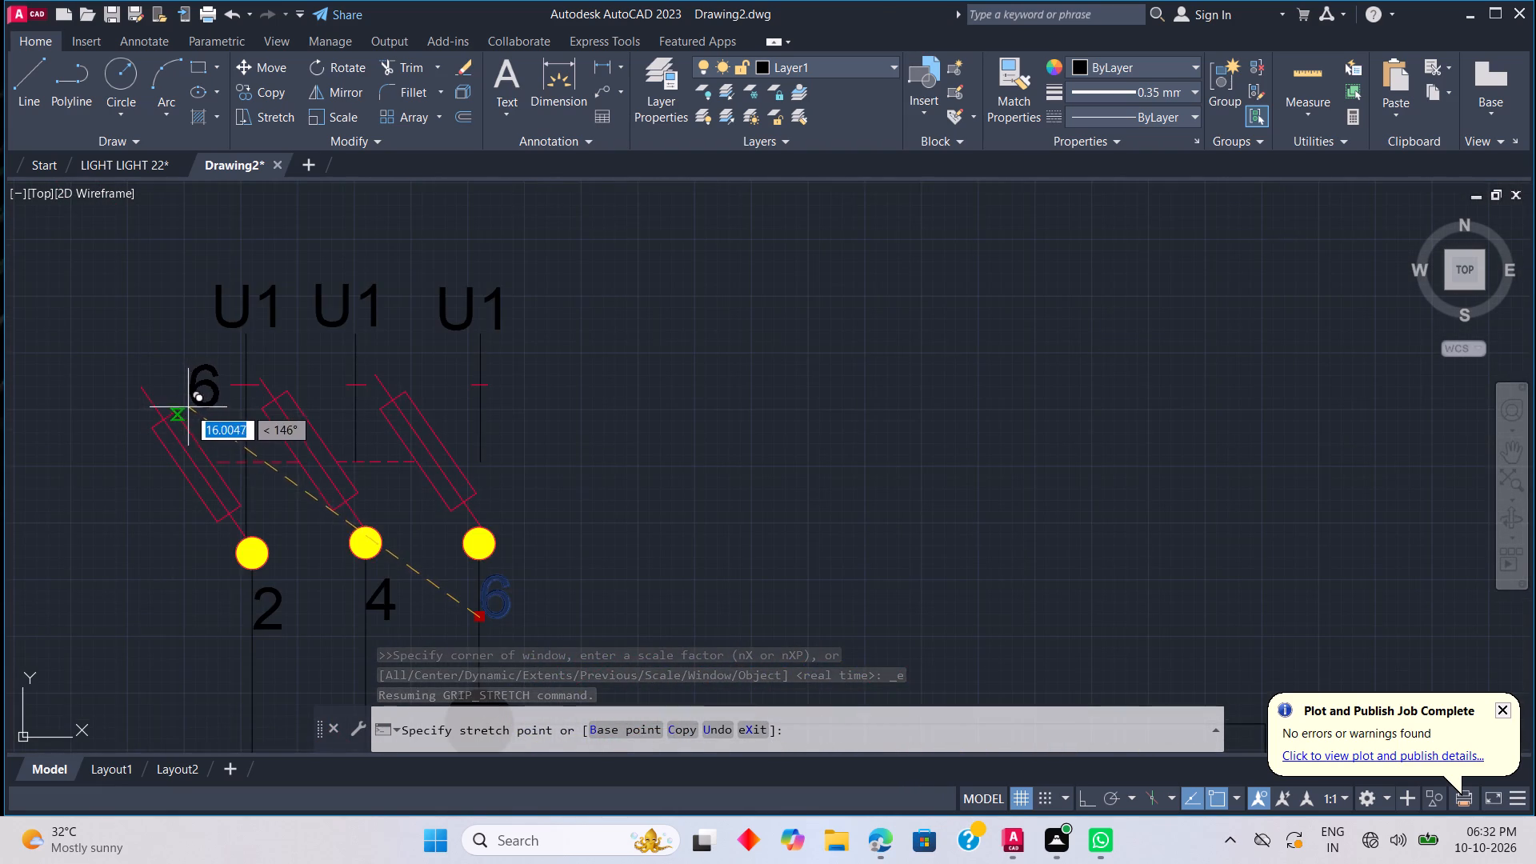
scroll(198, 428, "up", 1)
scroll(258, 488, "up", 2)
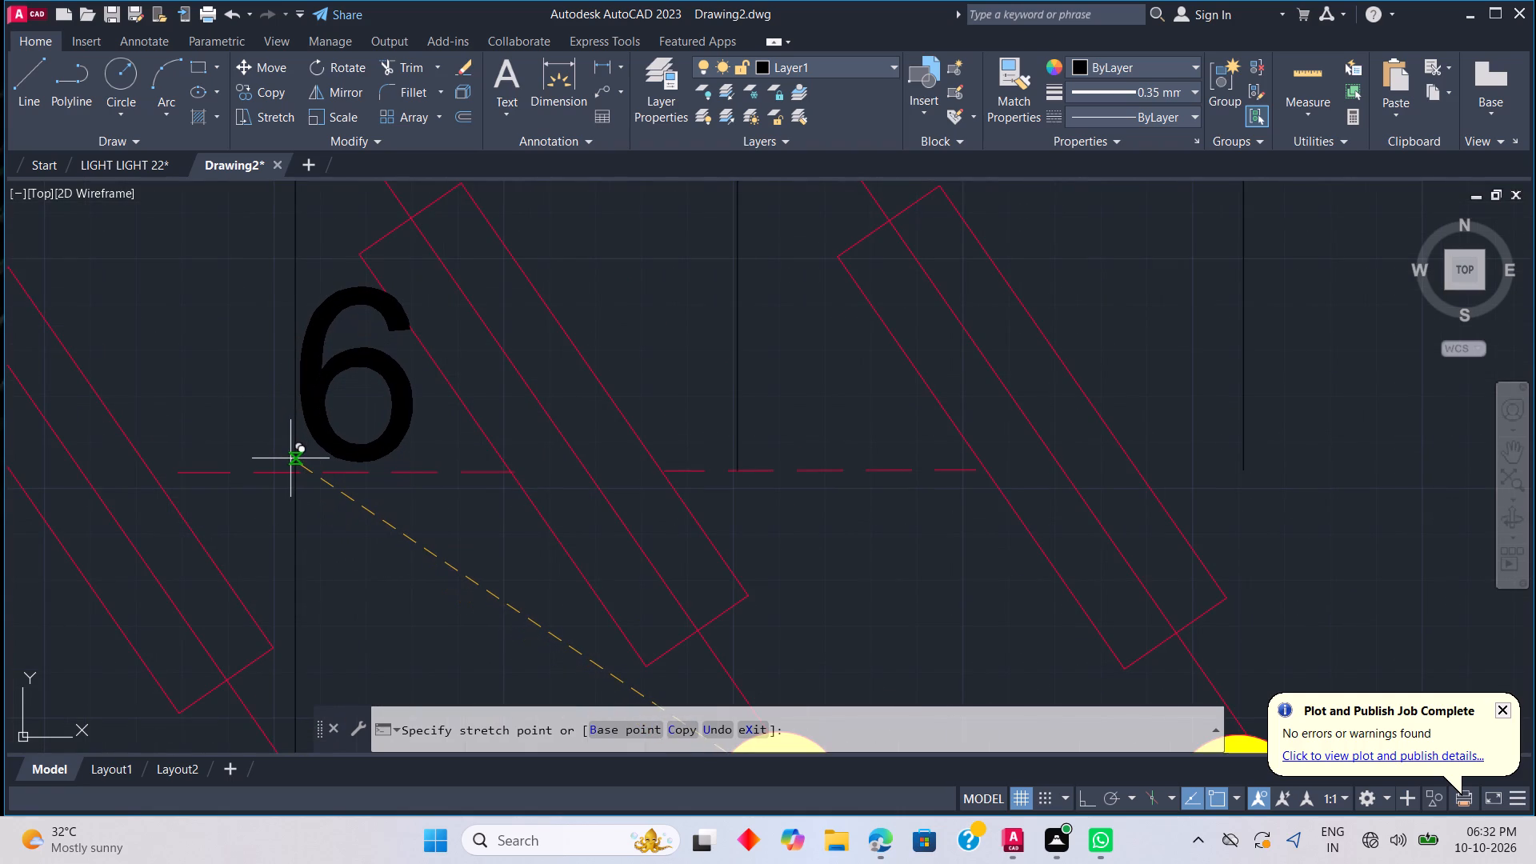
middle_click(646, 347)
middle_click_drag(646, 347, 700, 518)
middle_click(700, 518)
middle_click_drag(665, 258, 726, 500)
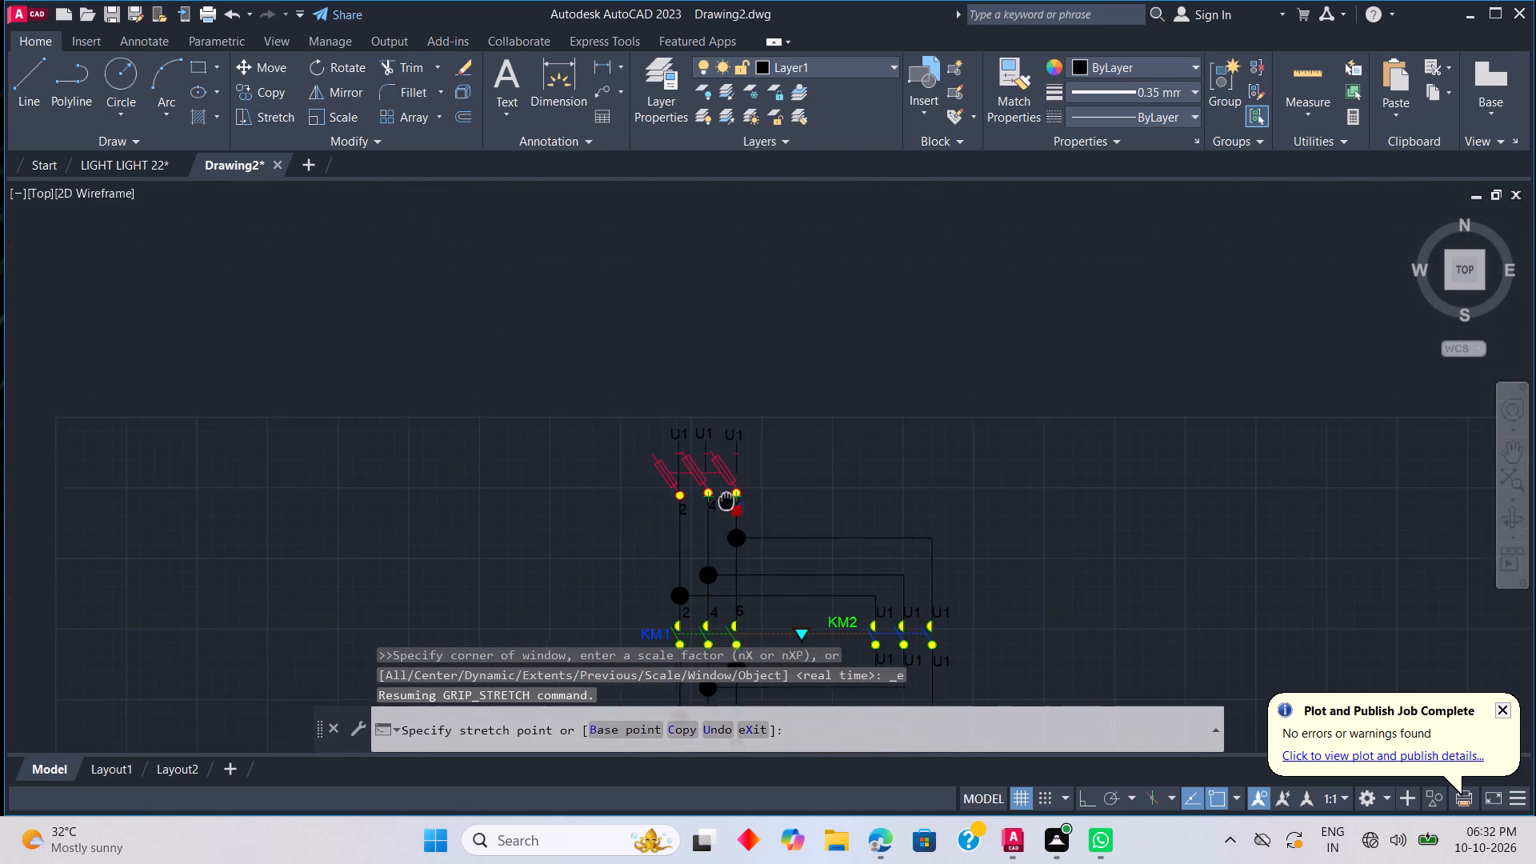
middle_click_drag(726, 500, 727, 502)
scroll(713, 370, "up", 3)
middle_click(621, 625)
middle_click_drag(617, 622, 682, 310)
middle_click(682, 310)
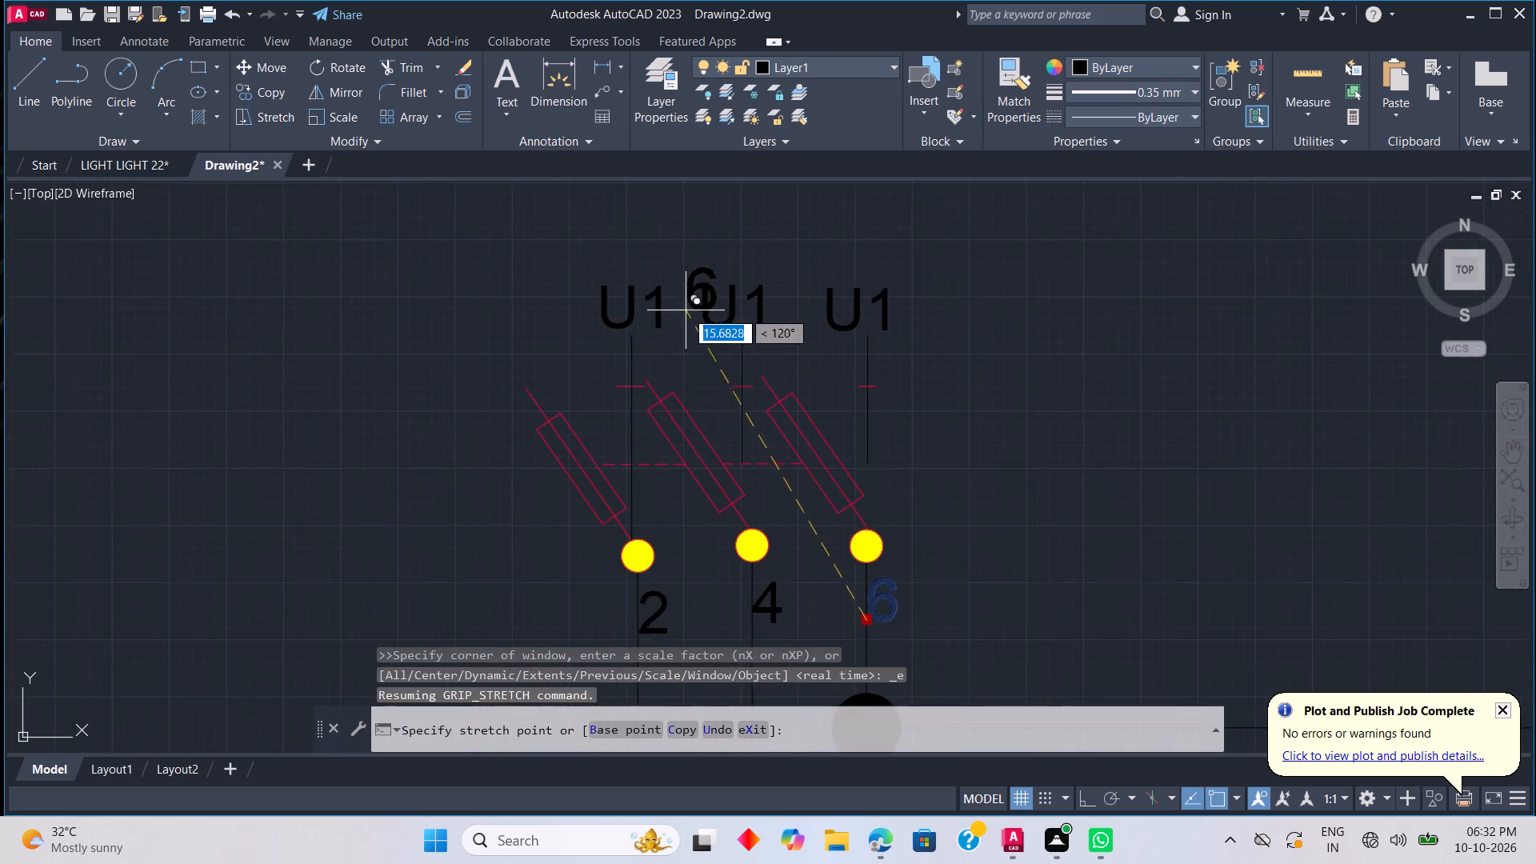
scroll(662, 362, "up", 2)
left_click(614, 390)
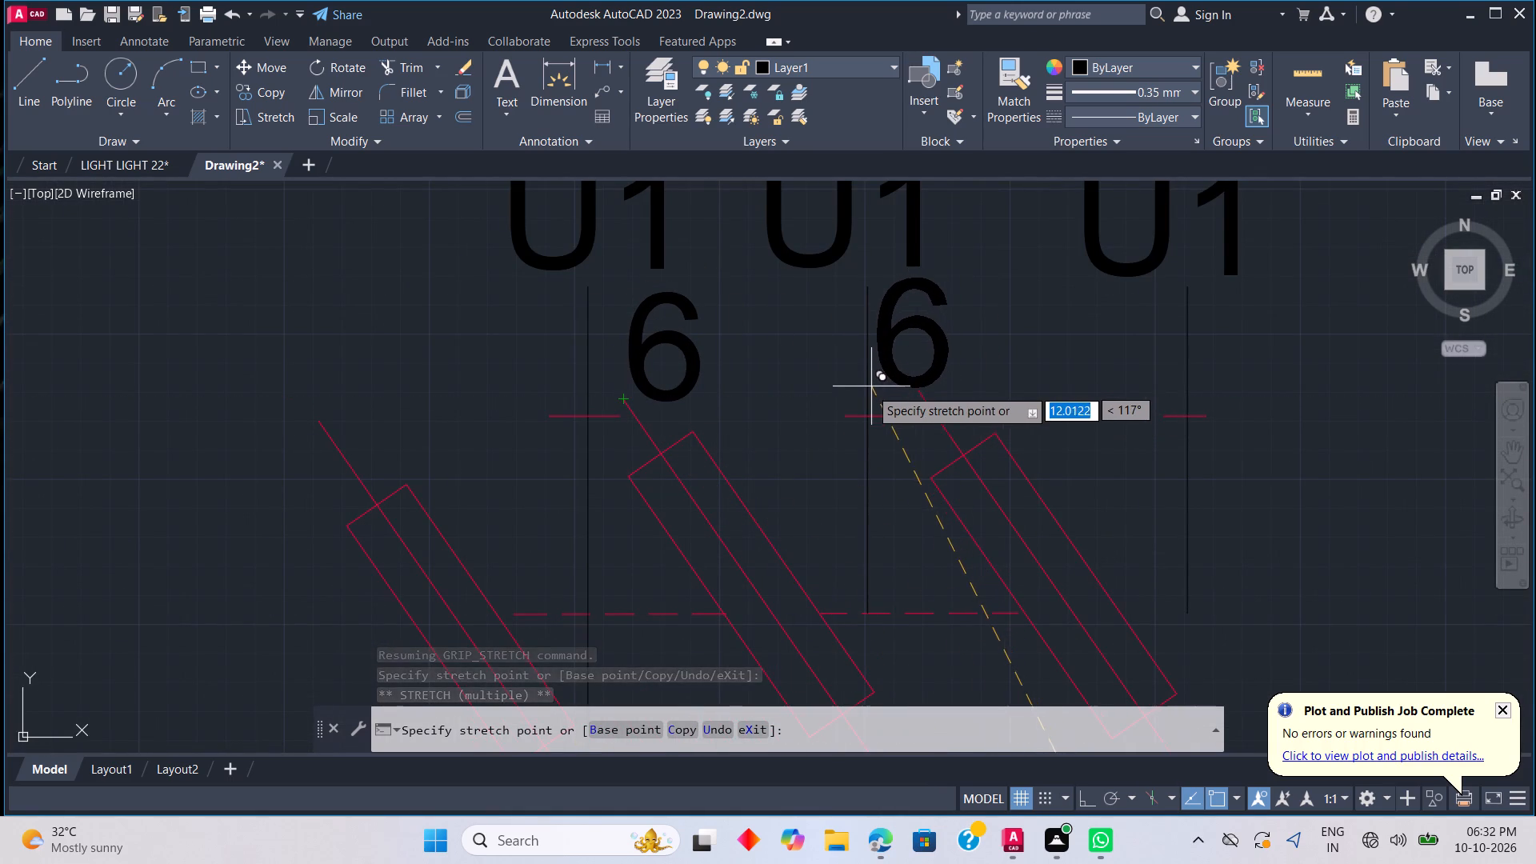
Place two more copies of the 6 label beside the upper ends of the fused switch's middle and rightmost poles.
scroll(867, 389, "up", 3)
scroll(839, 408, "down", 1)
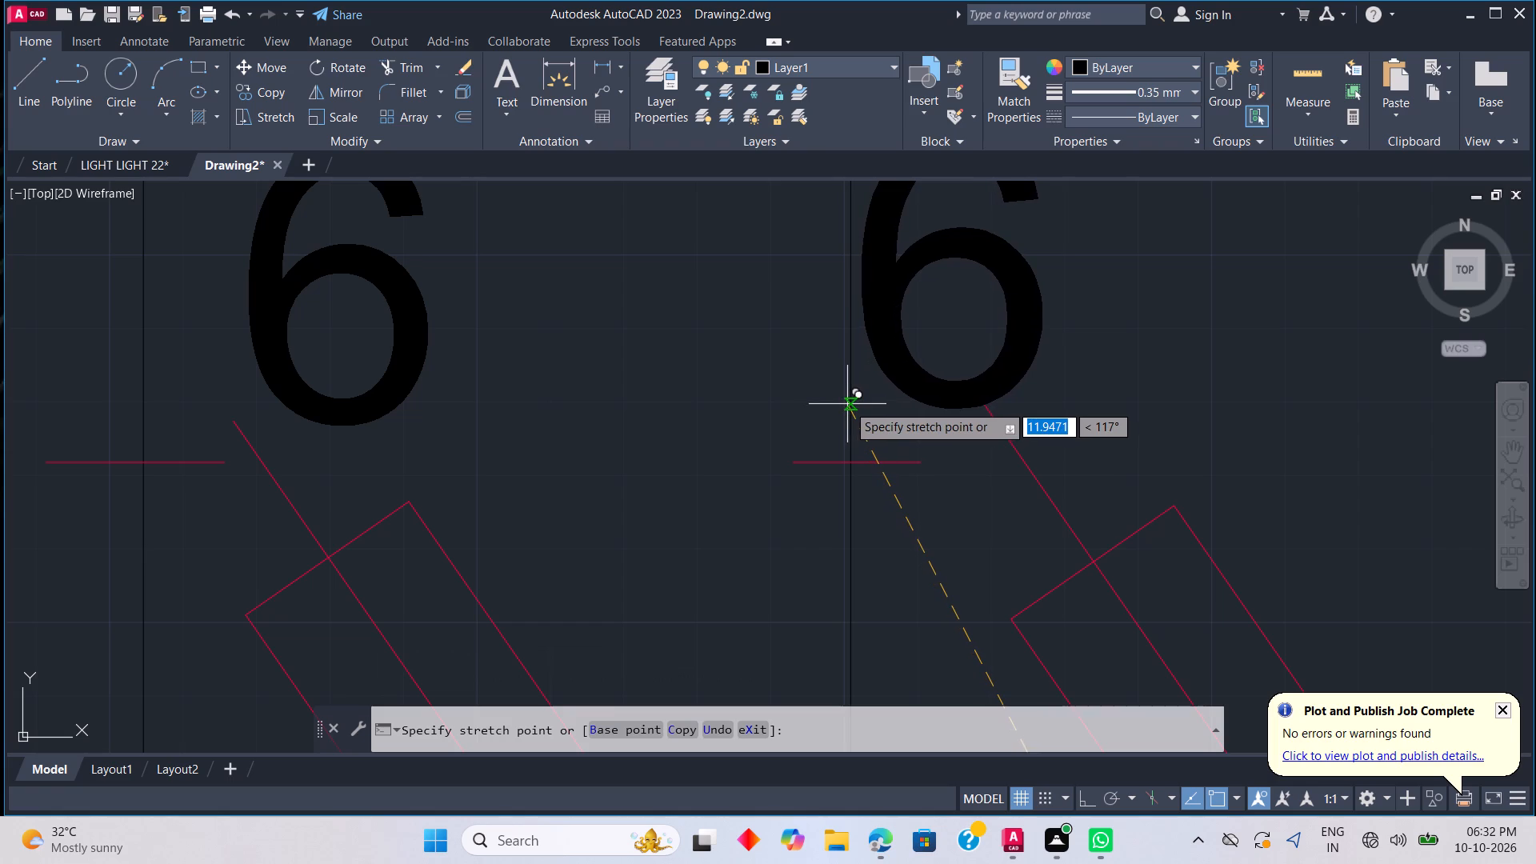
left_click(847, 404)
scroll(1082, 434, "down", 3)
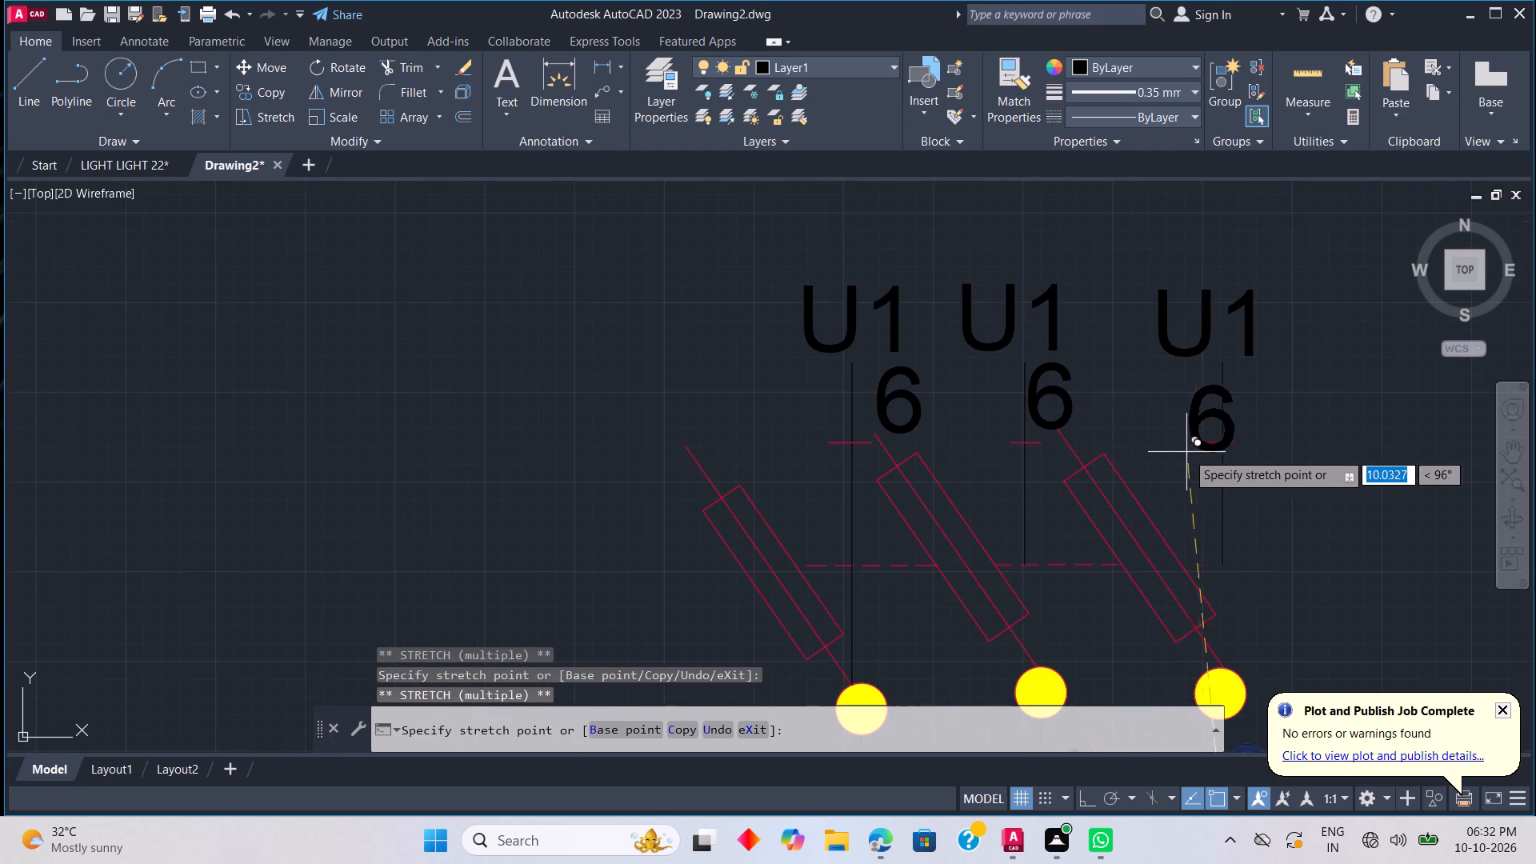
scroll(1202, 450, "up", 3)
scroll(1234, 422, "down", 3)
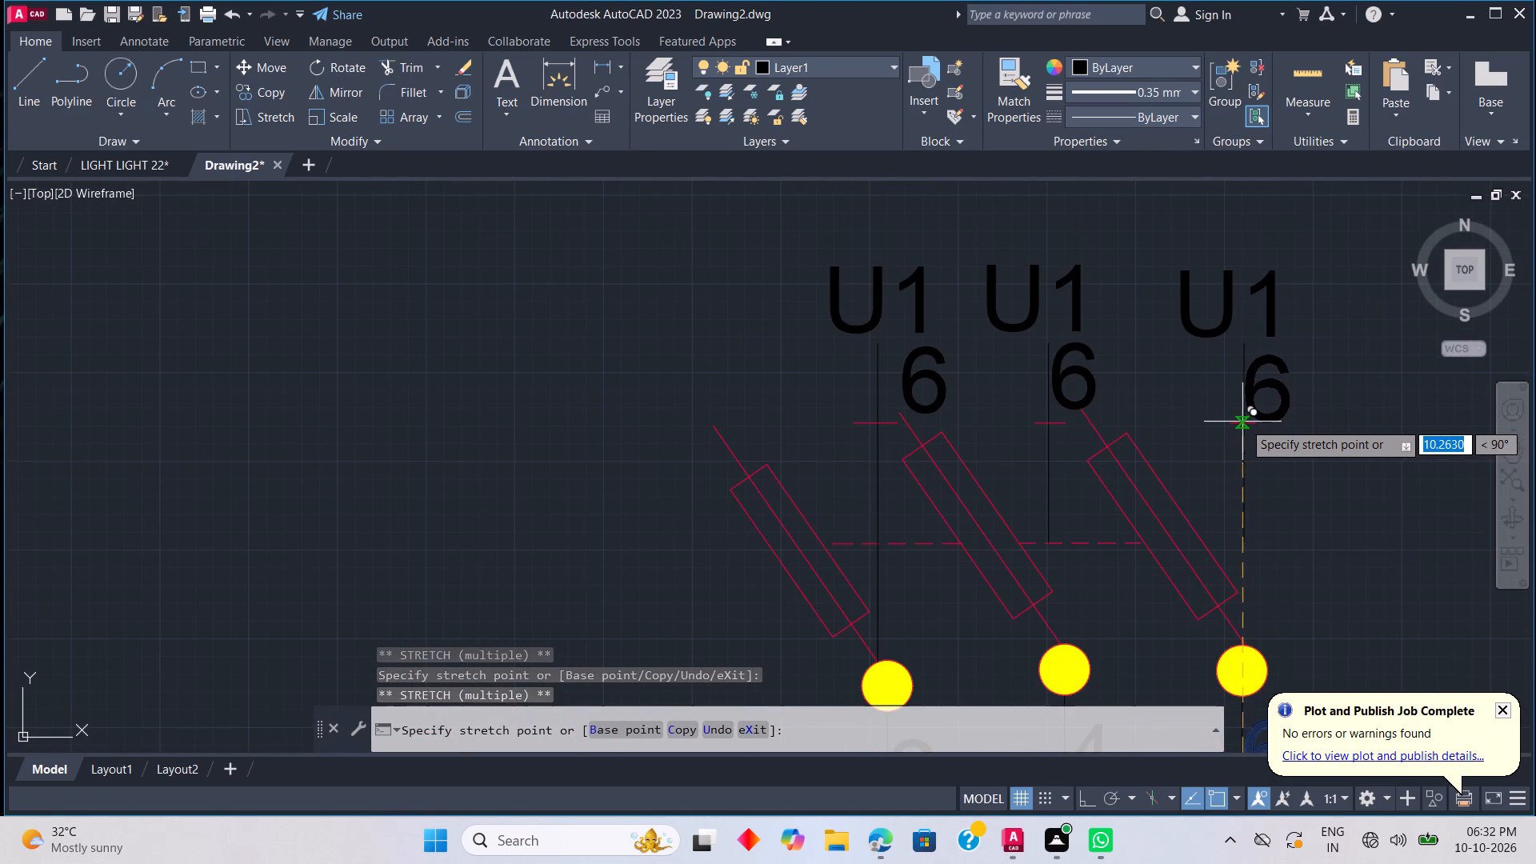
scroll(1245, 418, "up", 1)
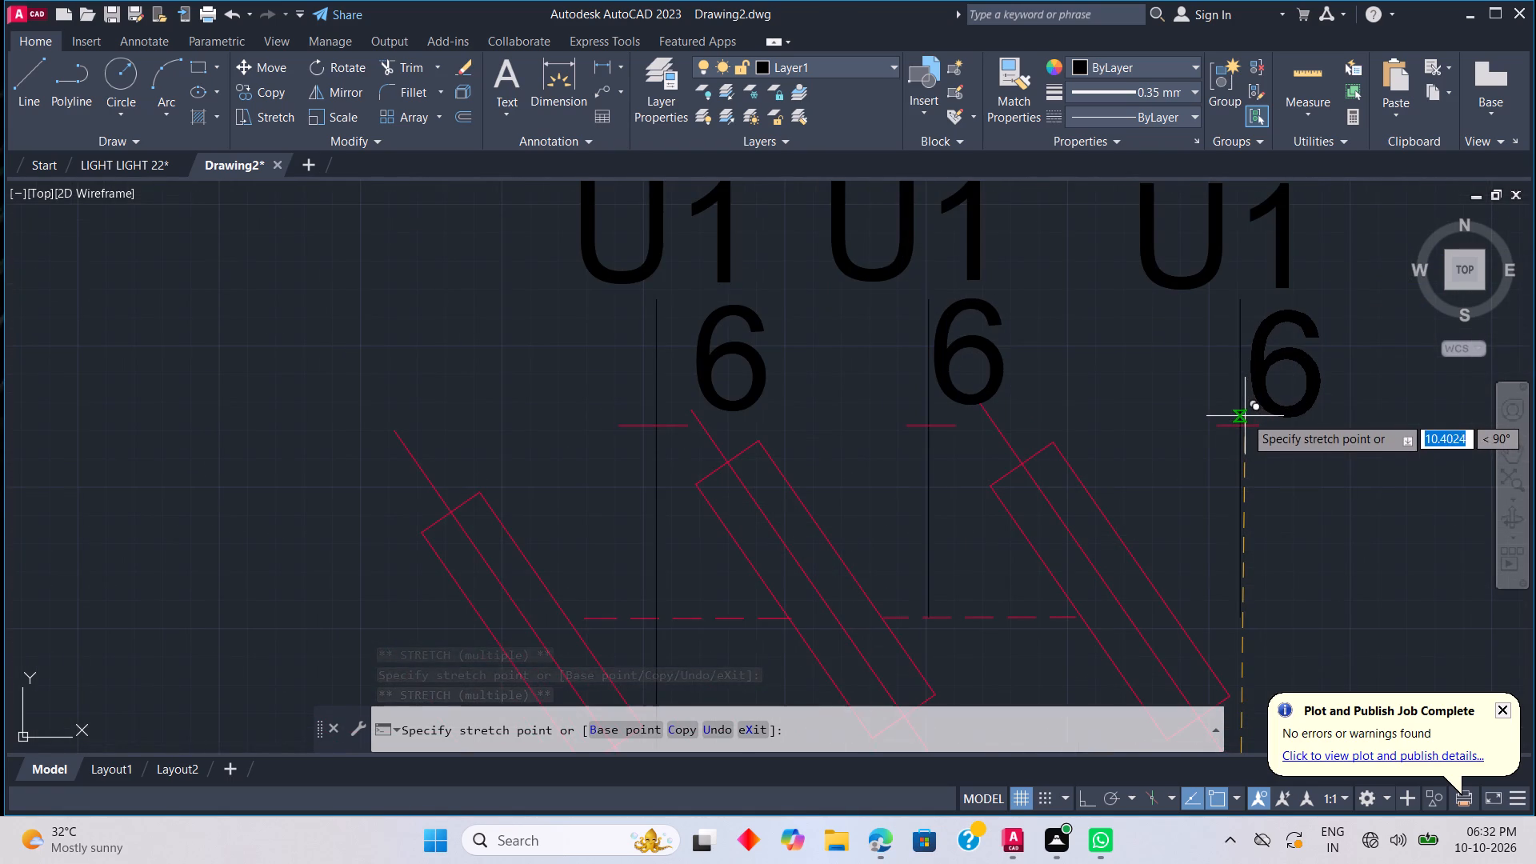
left_click(1245, 416)
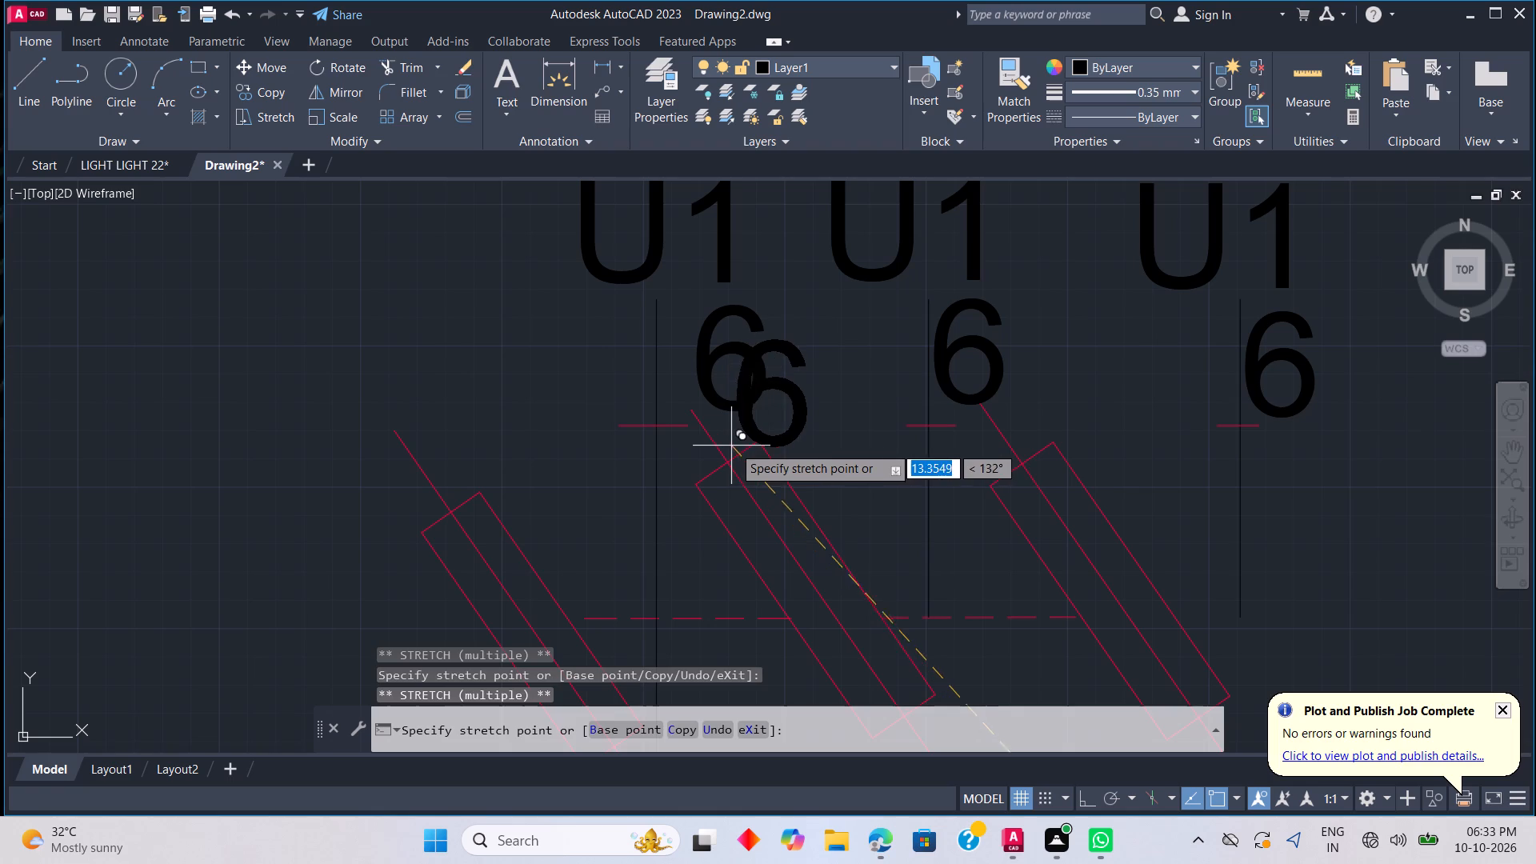
key("Escape")
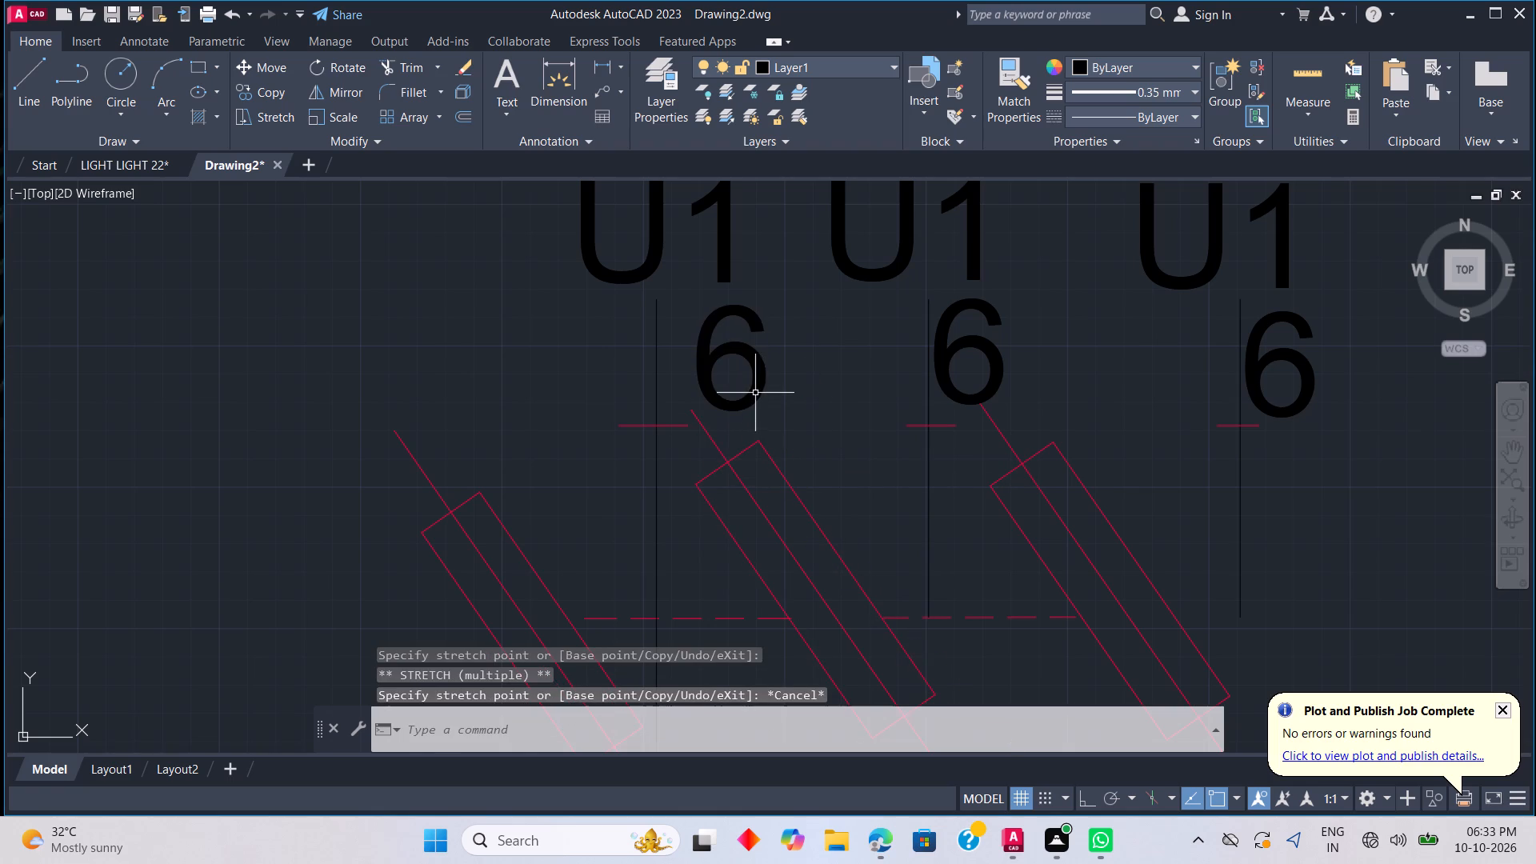
Move the copied 6 label above the fused switch's leftmost pole over to that pole's vertical line.
left_click(762, 386)
left_click(689, 416)
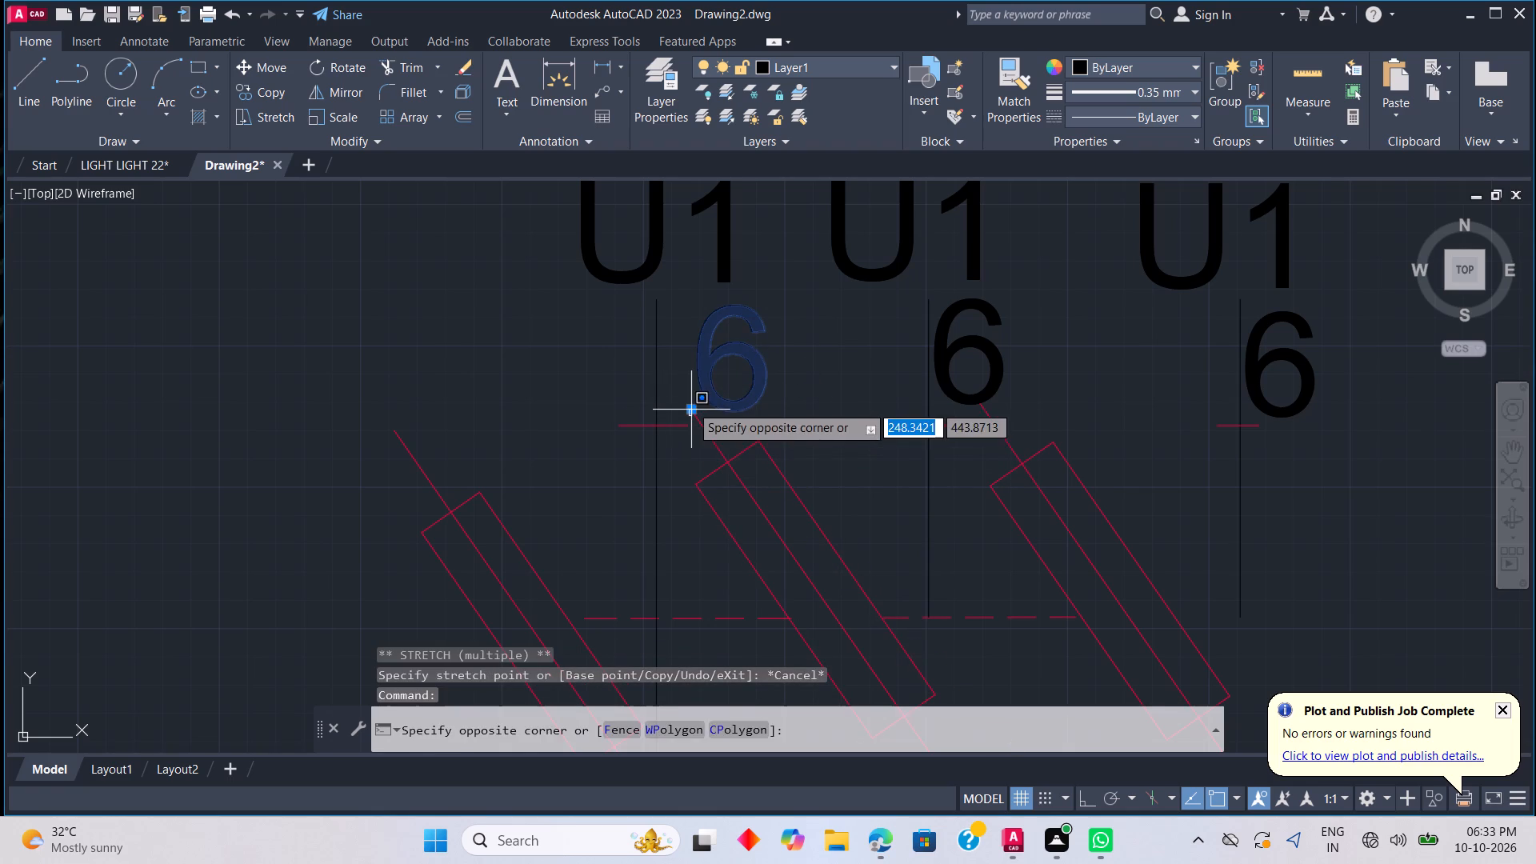
left_click(690, 405)
left_click(695, 409)
key("Escape")
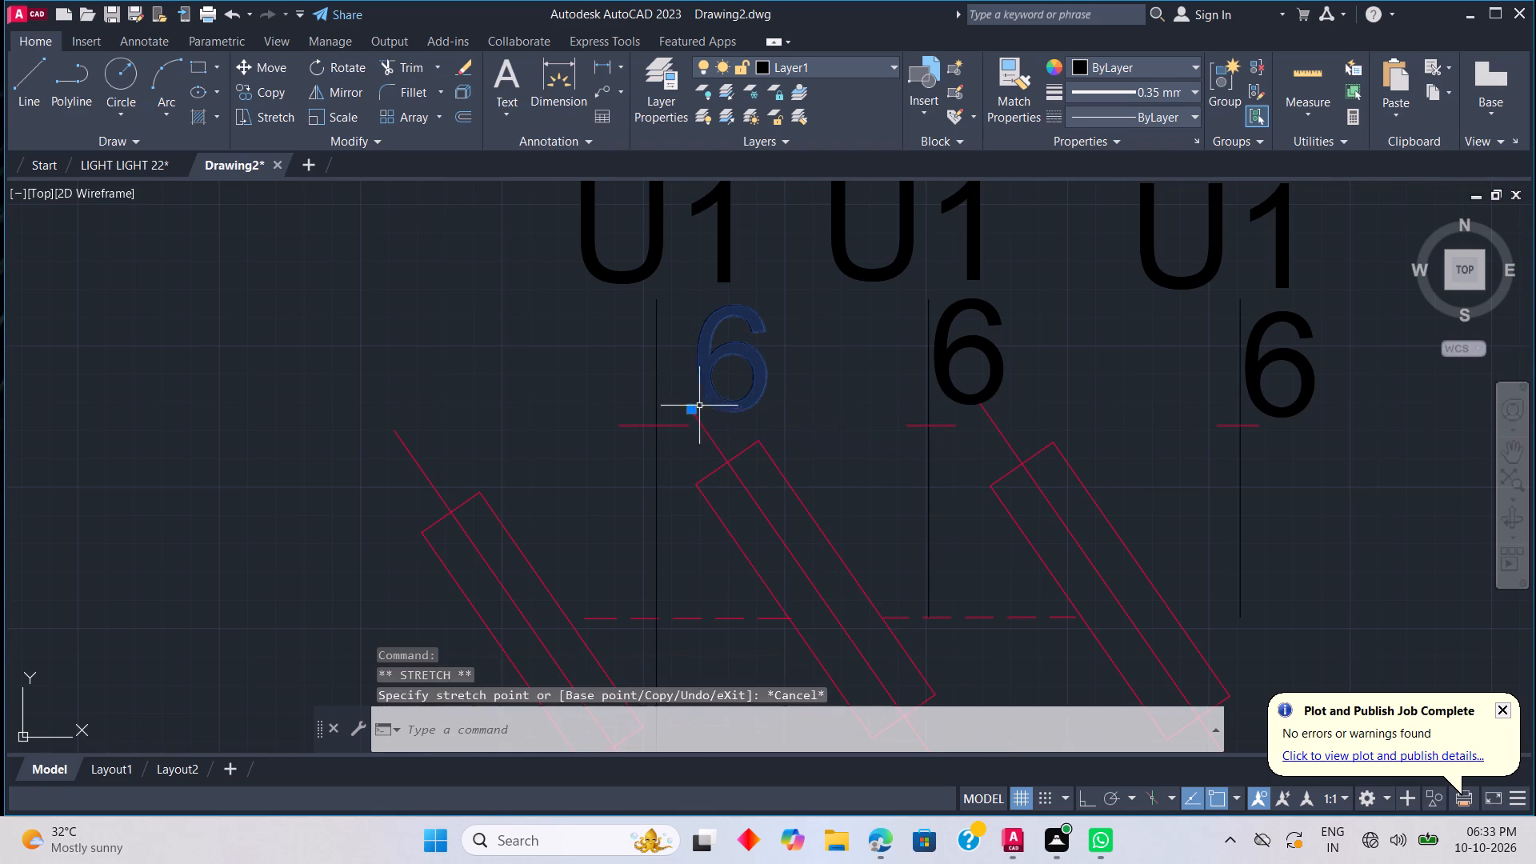
left_click(688, 405)
left_click_drag(688, 406, 678, 411)
left_click_drag(690, 413, 648, 416)
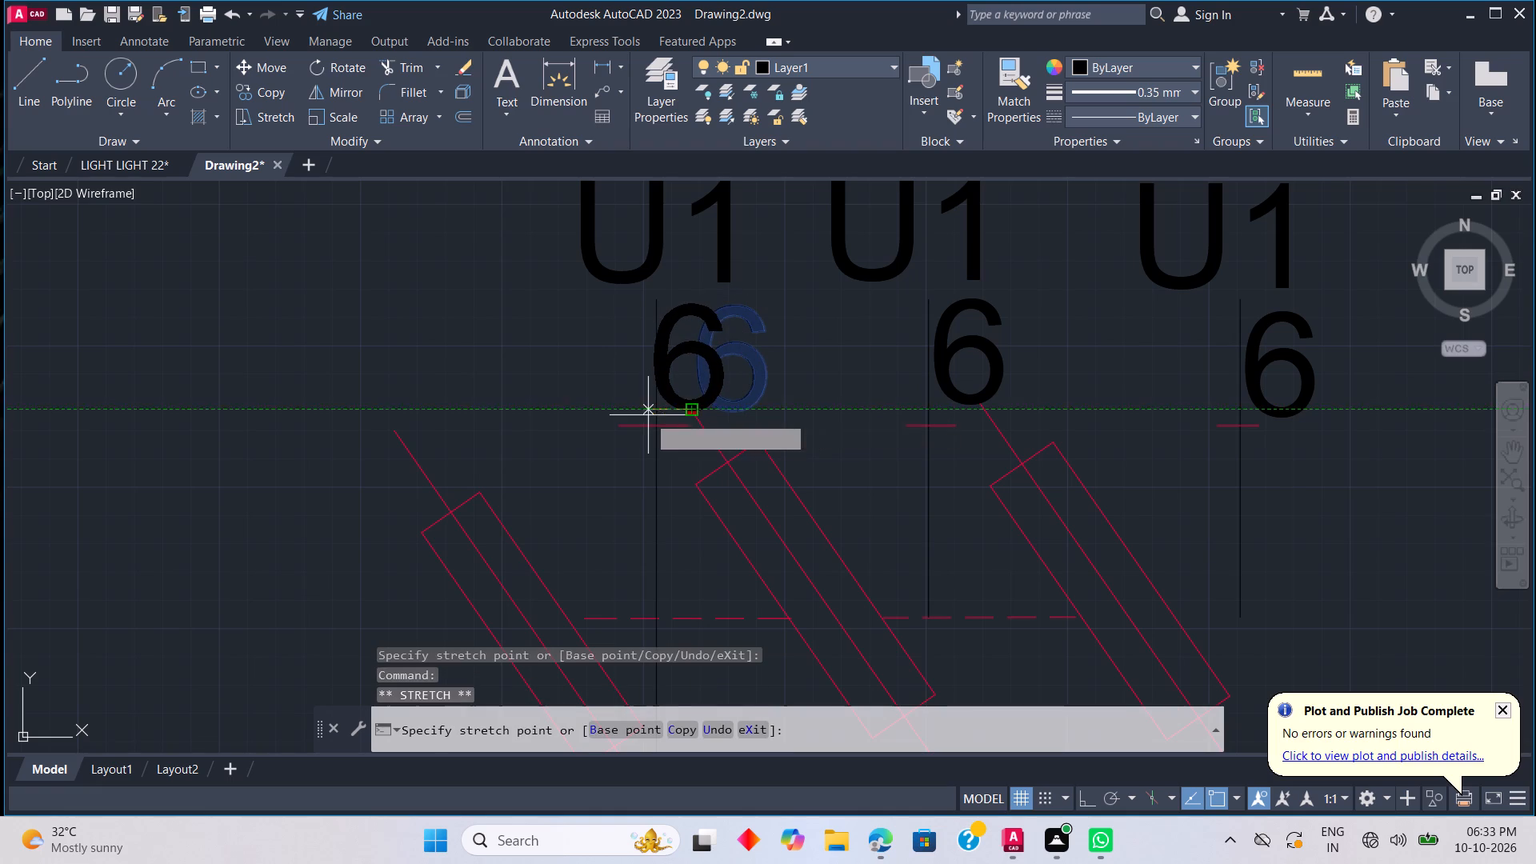
left_click_drag(648, 416, 651, 420)
left_click(651, 420)
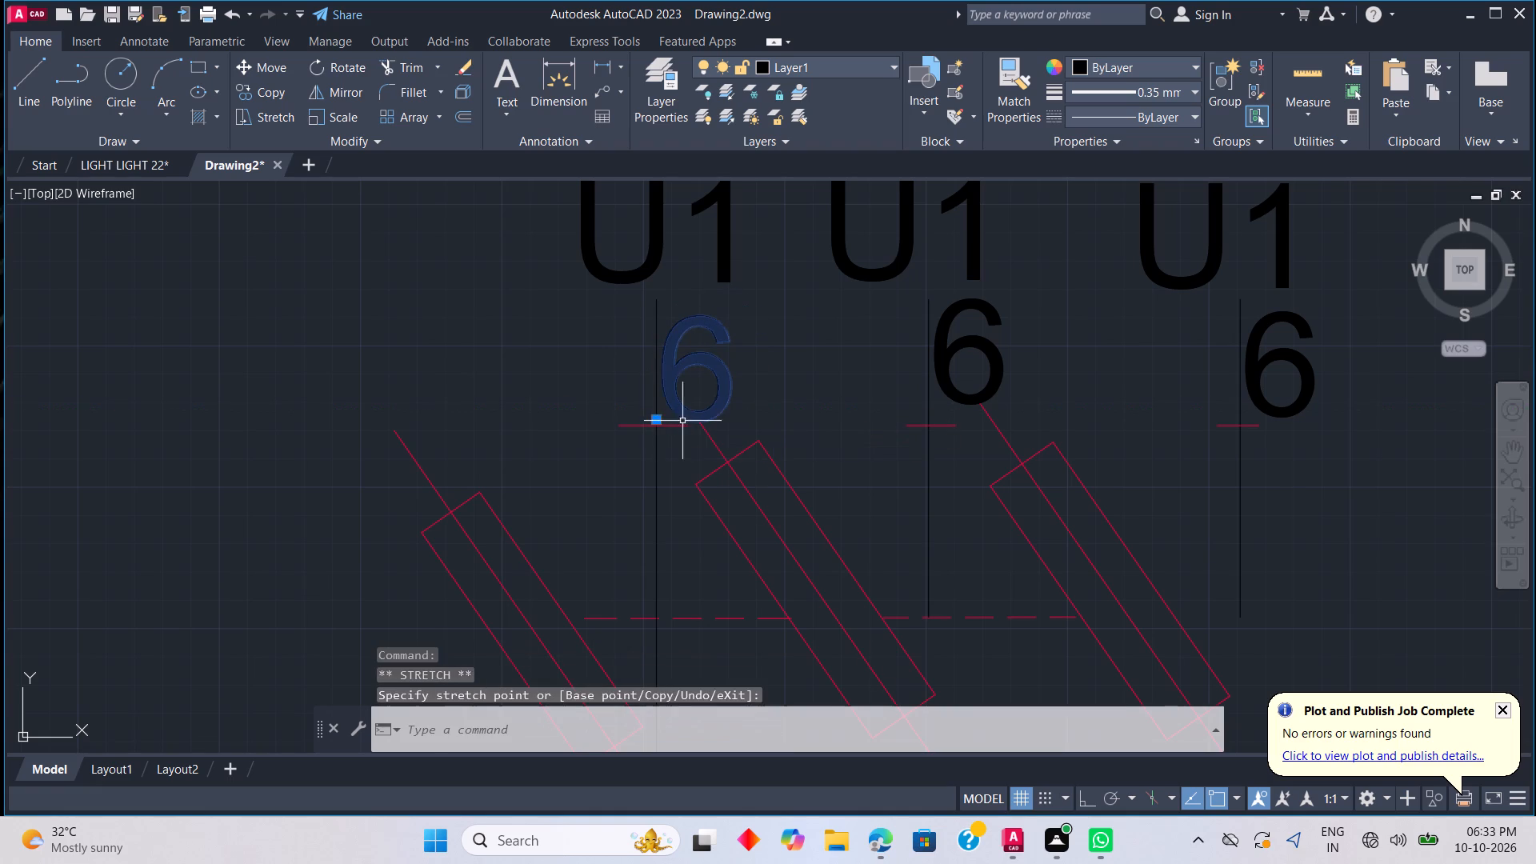
left_click(772, 413)
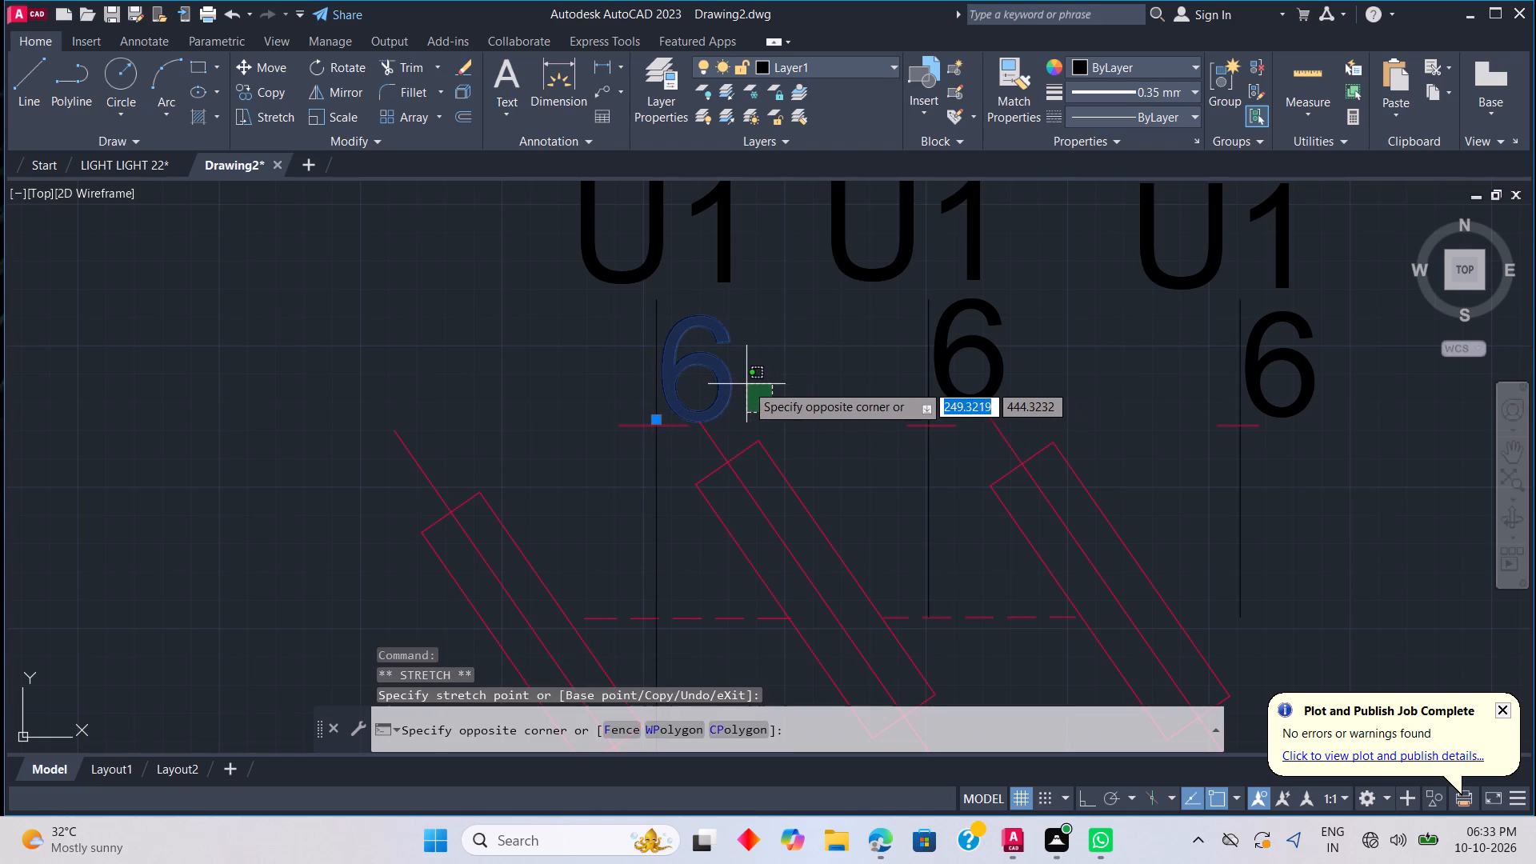
key("Escape")
key("Escape")
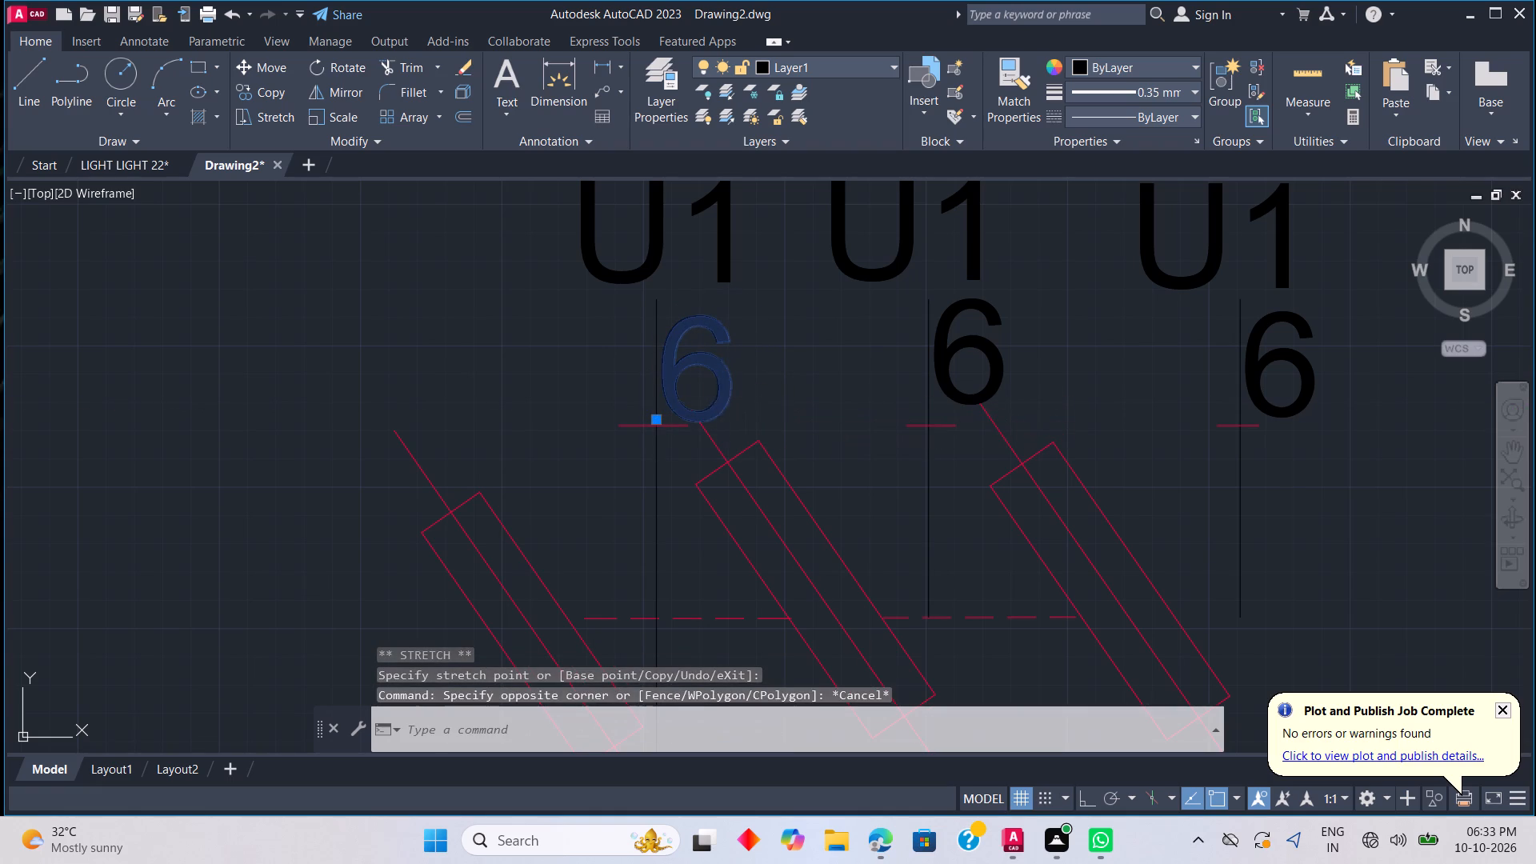
Rename the copied 6 label above the fused switch's leftmost pole as 1.
double_click(730, 399)
key("BackSpace")
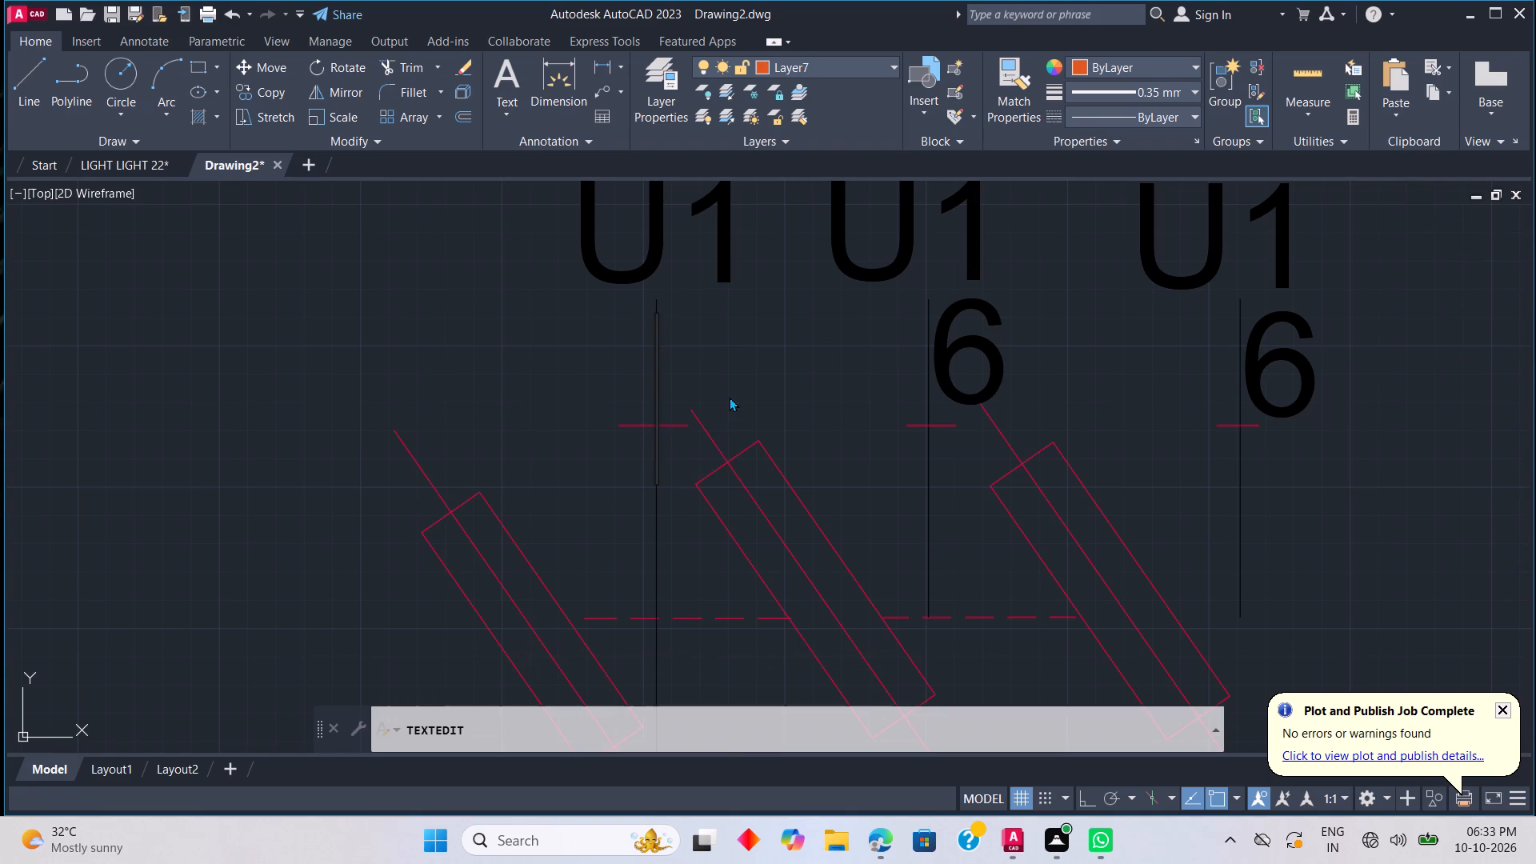
key("1")
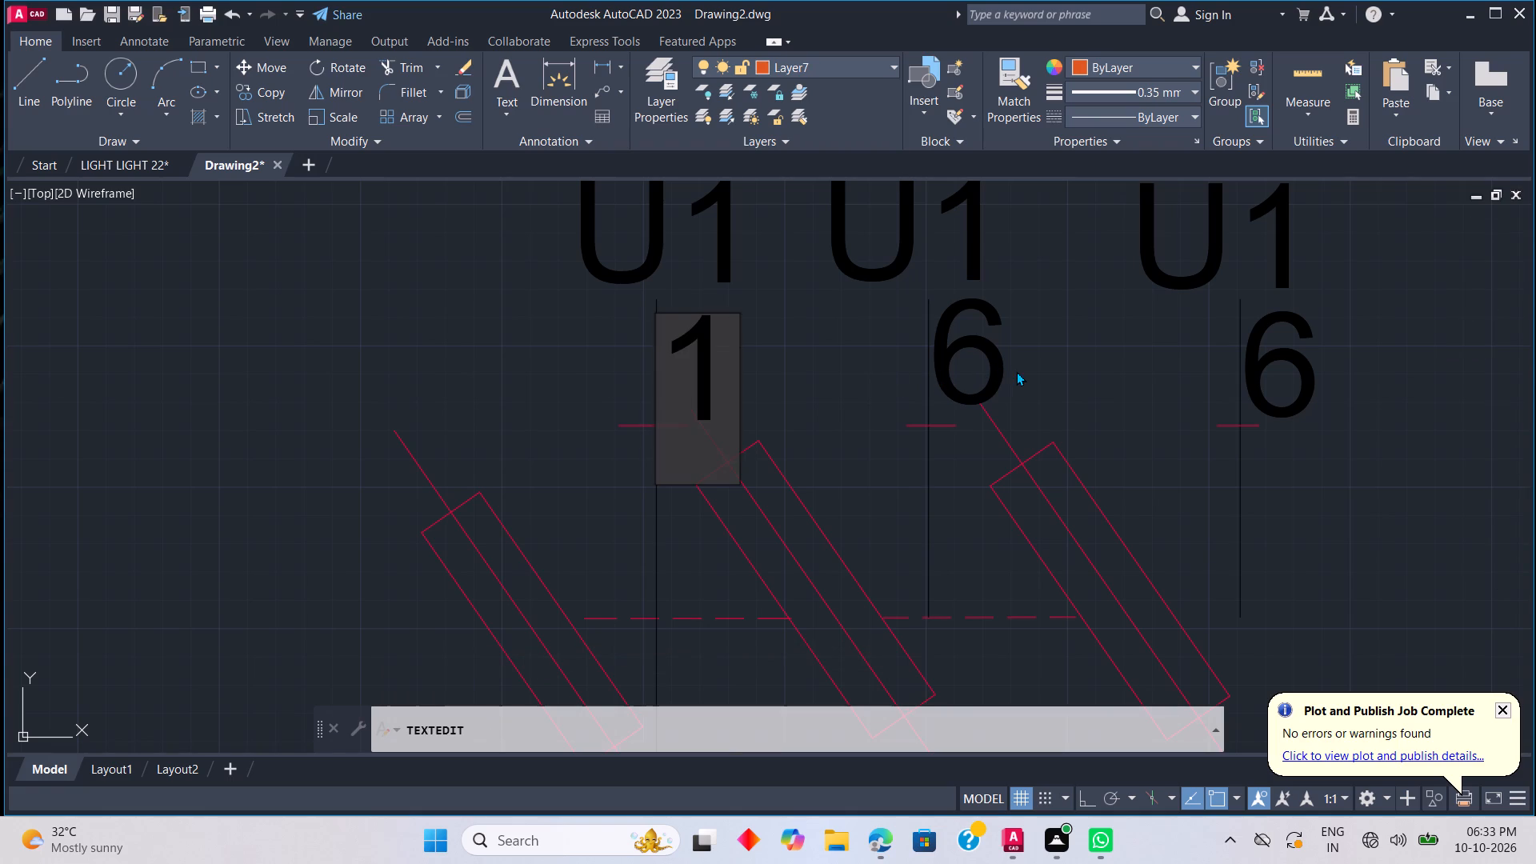
left_click(1018, 371)
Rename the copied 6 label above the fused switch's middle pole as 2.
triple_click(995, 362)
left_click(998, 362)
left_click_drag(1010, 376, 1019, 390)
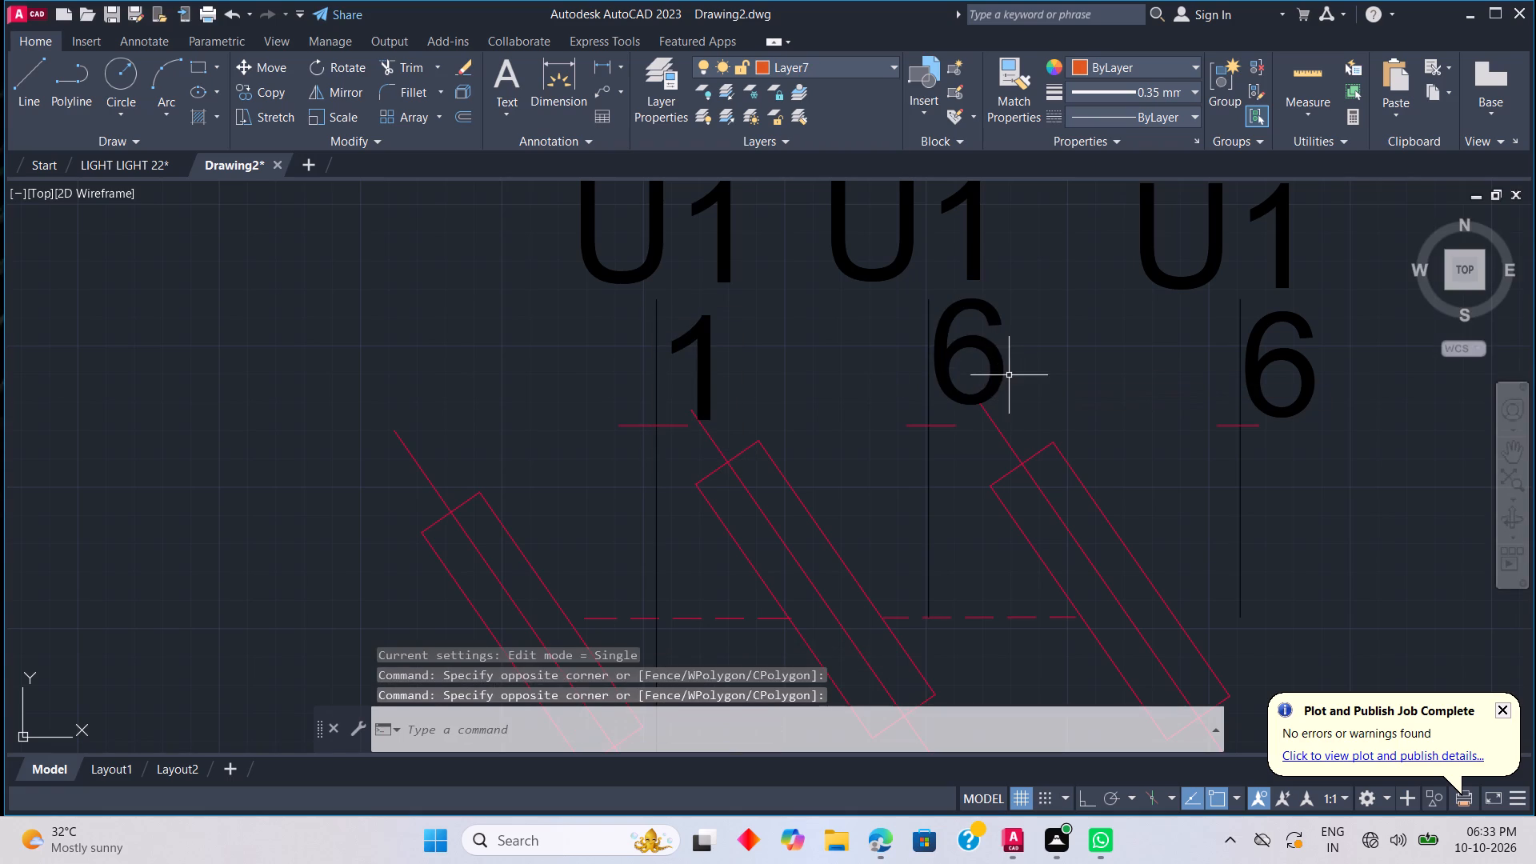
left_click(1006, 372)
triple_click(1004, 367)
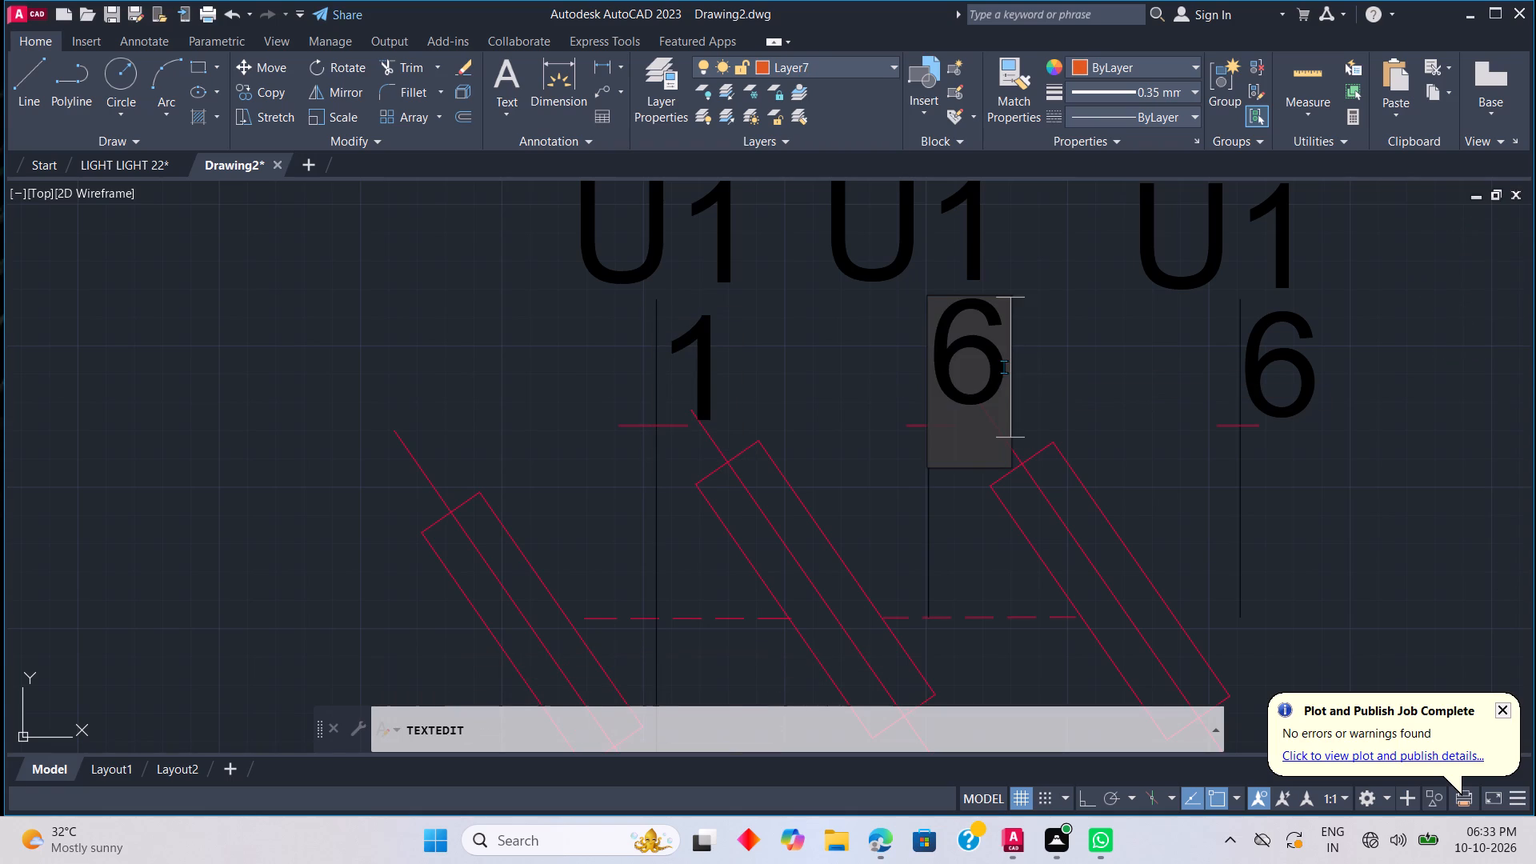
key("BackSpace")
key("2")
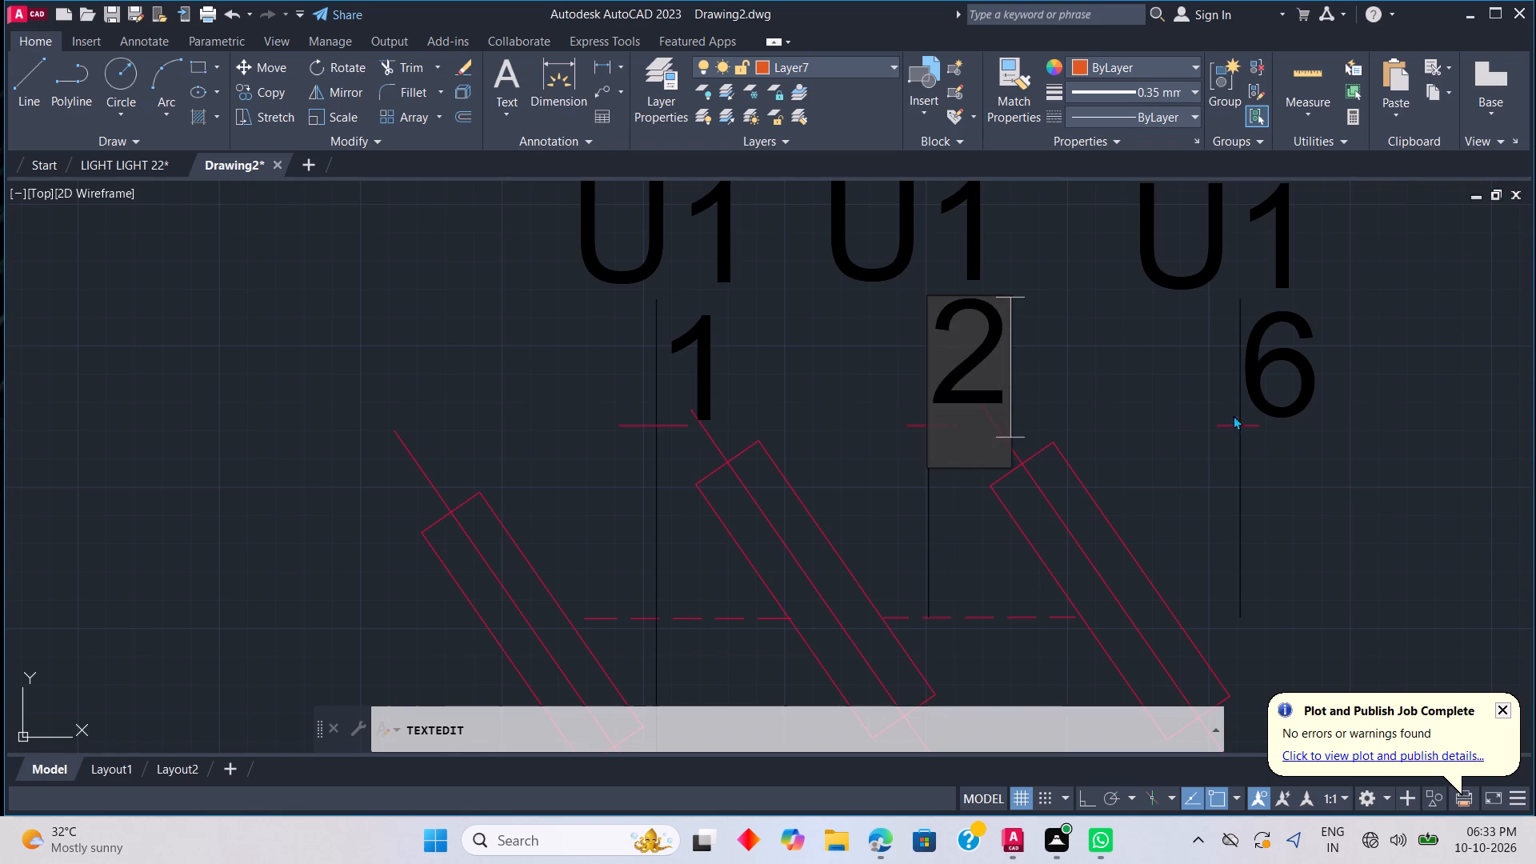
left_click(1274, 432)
Rename the copied 6 label above the fused switch's rightmost pole as 5.
double_click(1302, 386)
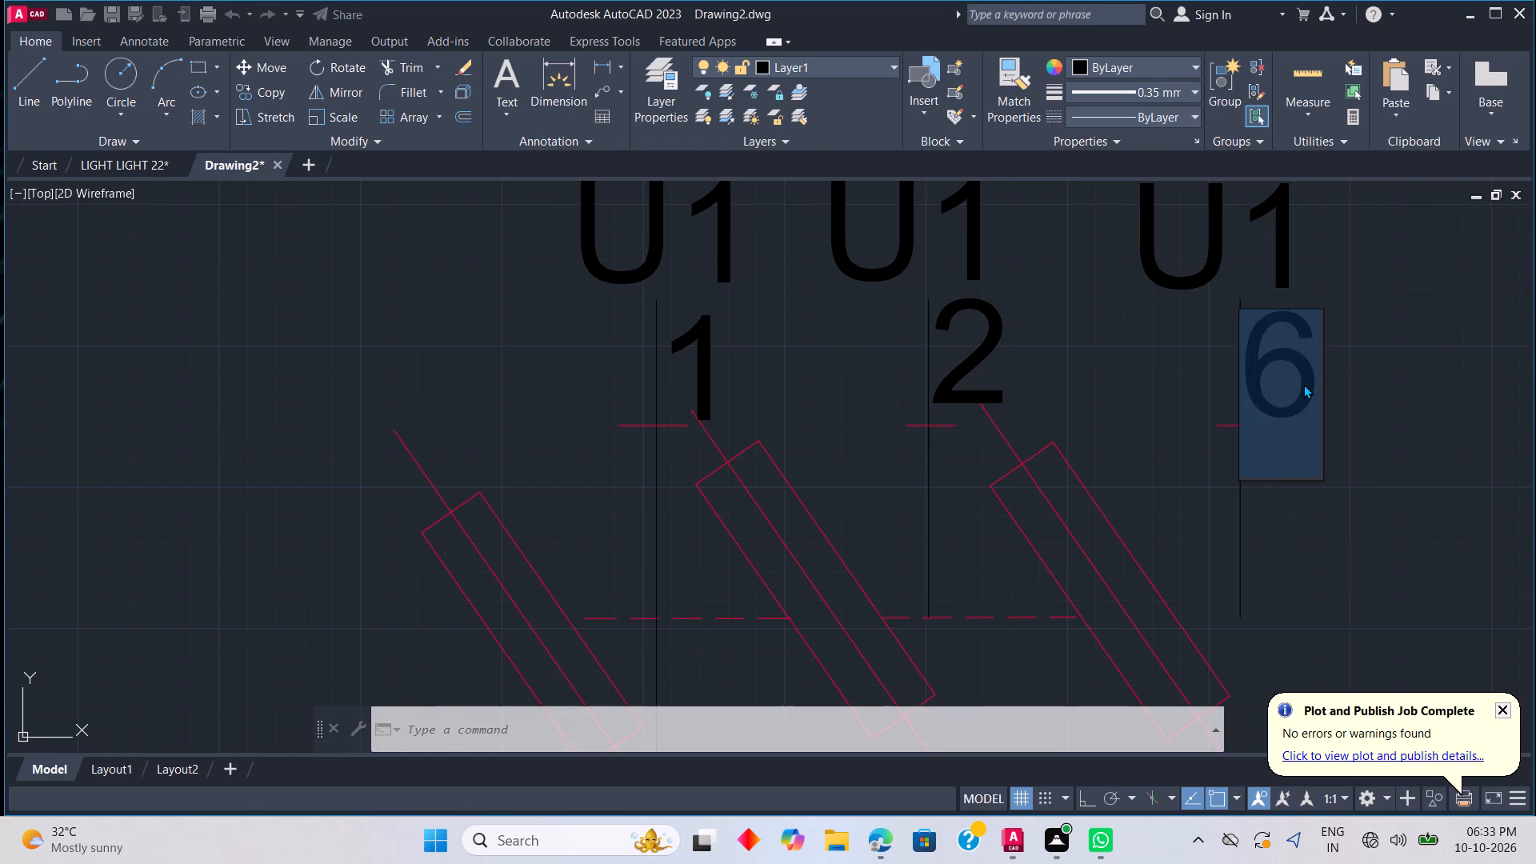
key("BackSpace")
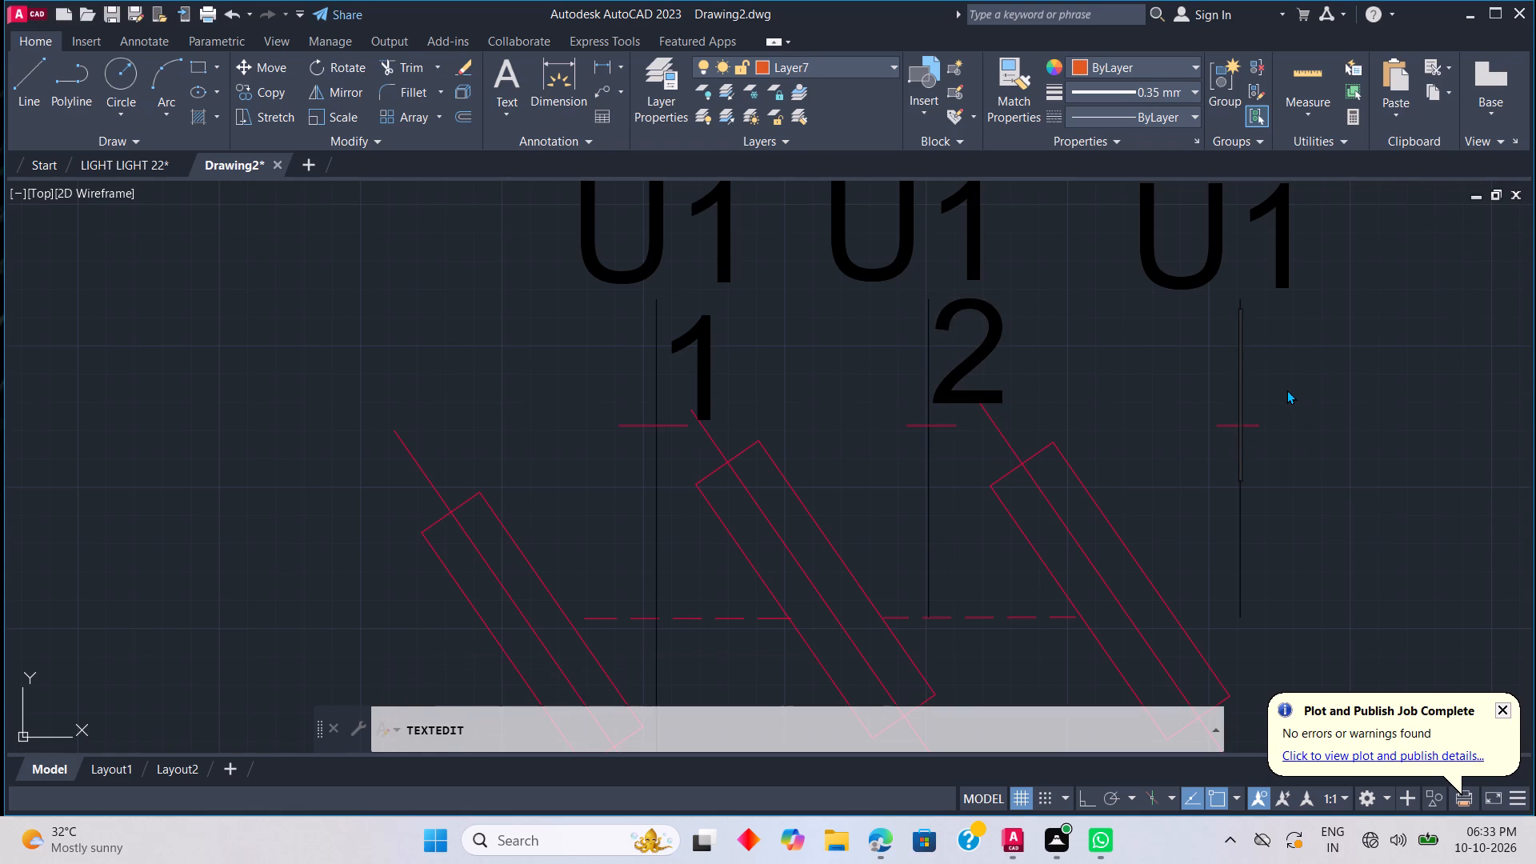
key("5")
left_click(1046, 361)
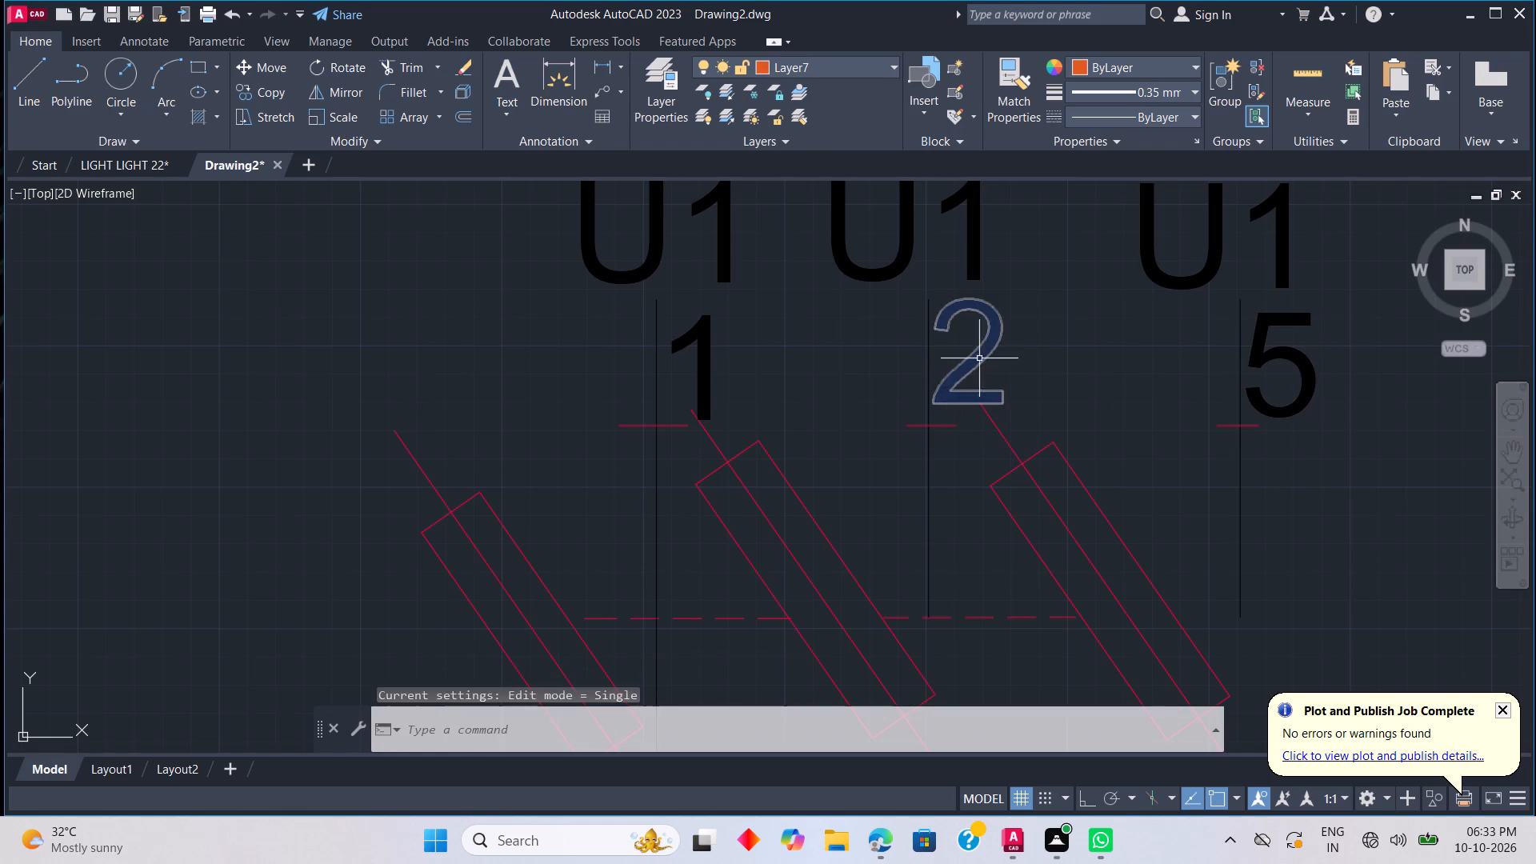
Rename the terminal label above the fused switch's middle pole as 3.
double_click(982, 356)
key("BackSpace")
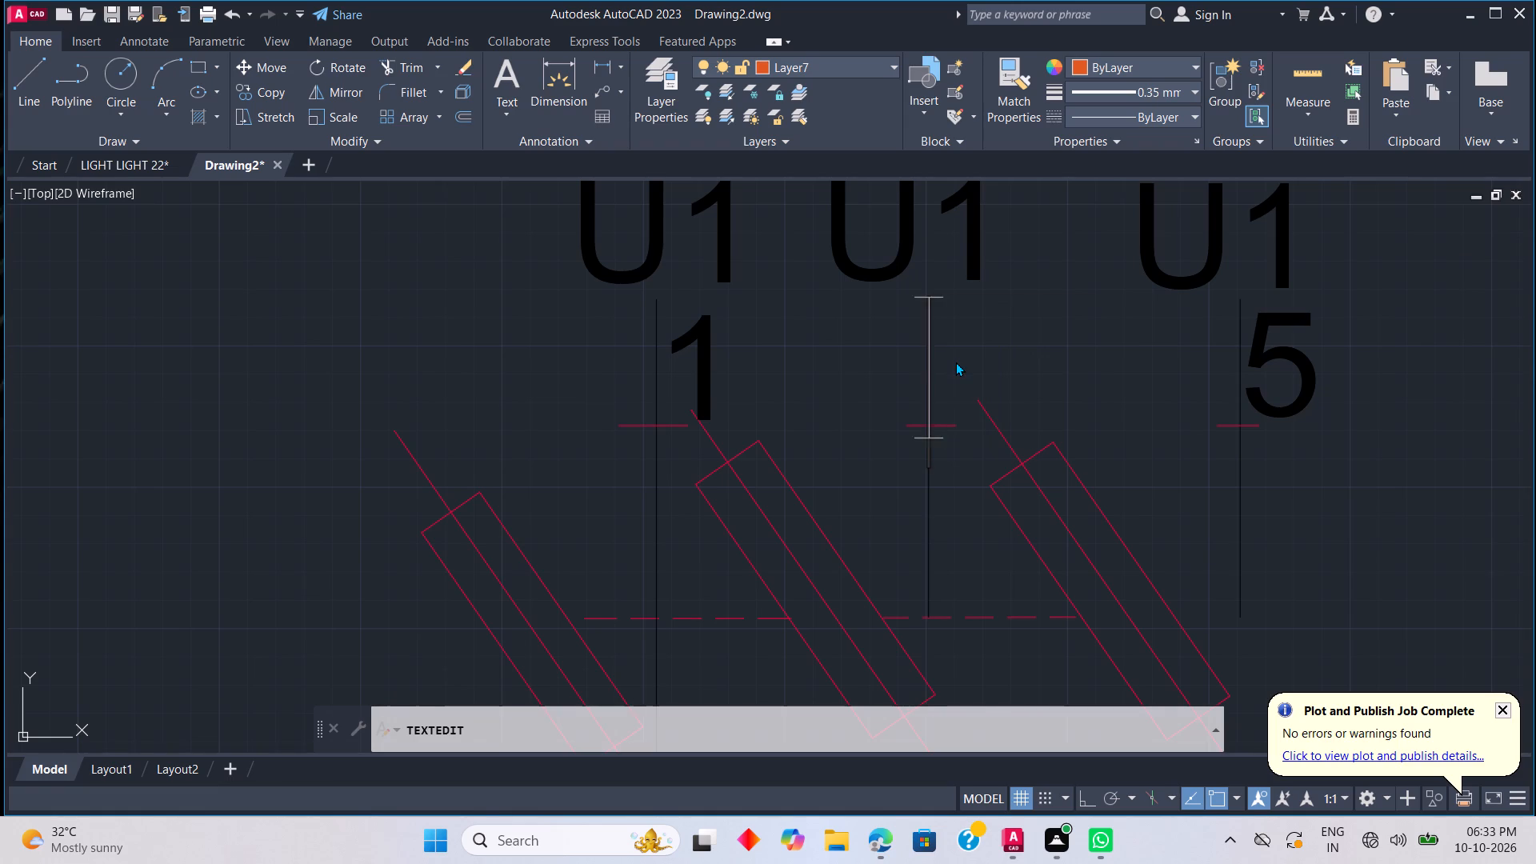
type("32")
key("BackSpace")
left_click(1121, 442)
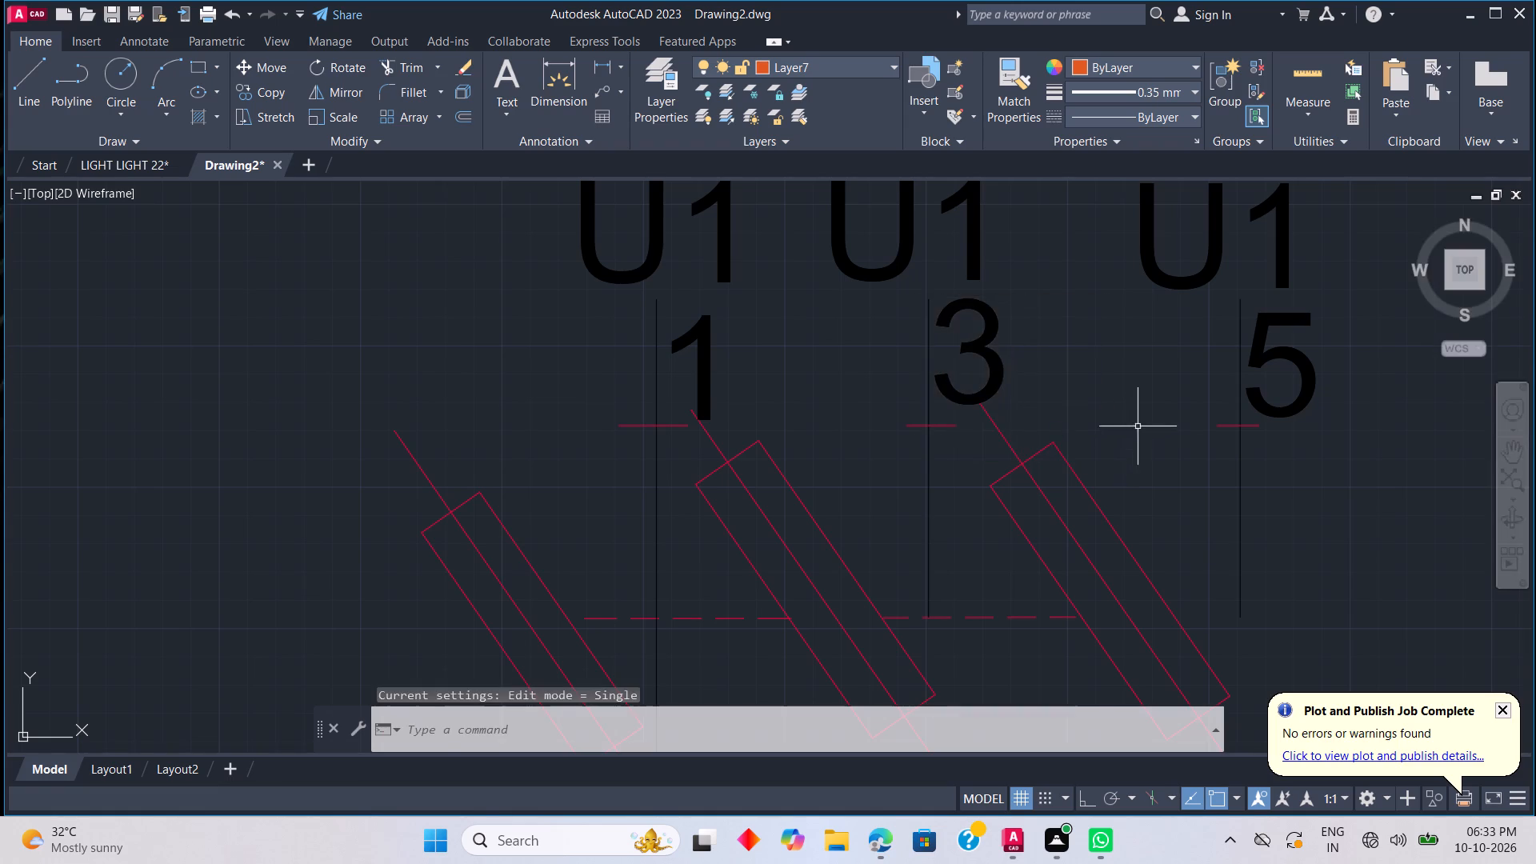
Rename the U1 supply label above the fused switch's leftmost pole as L1.
scroll(1141, 418, "down", 4)
scroll(1162, 446, "up", 3)
scroll(833, 255, "up", 1)
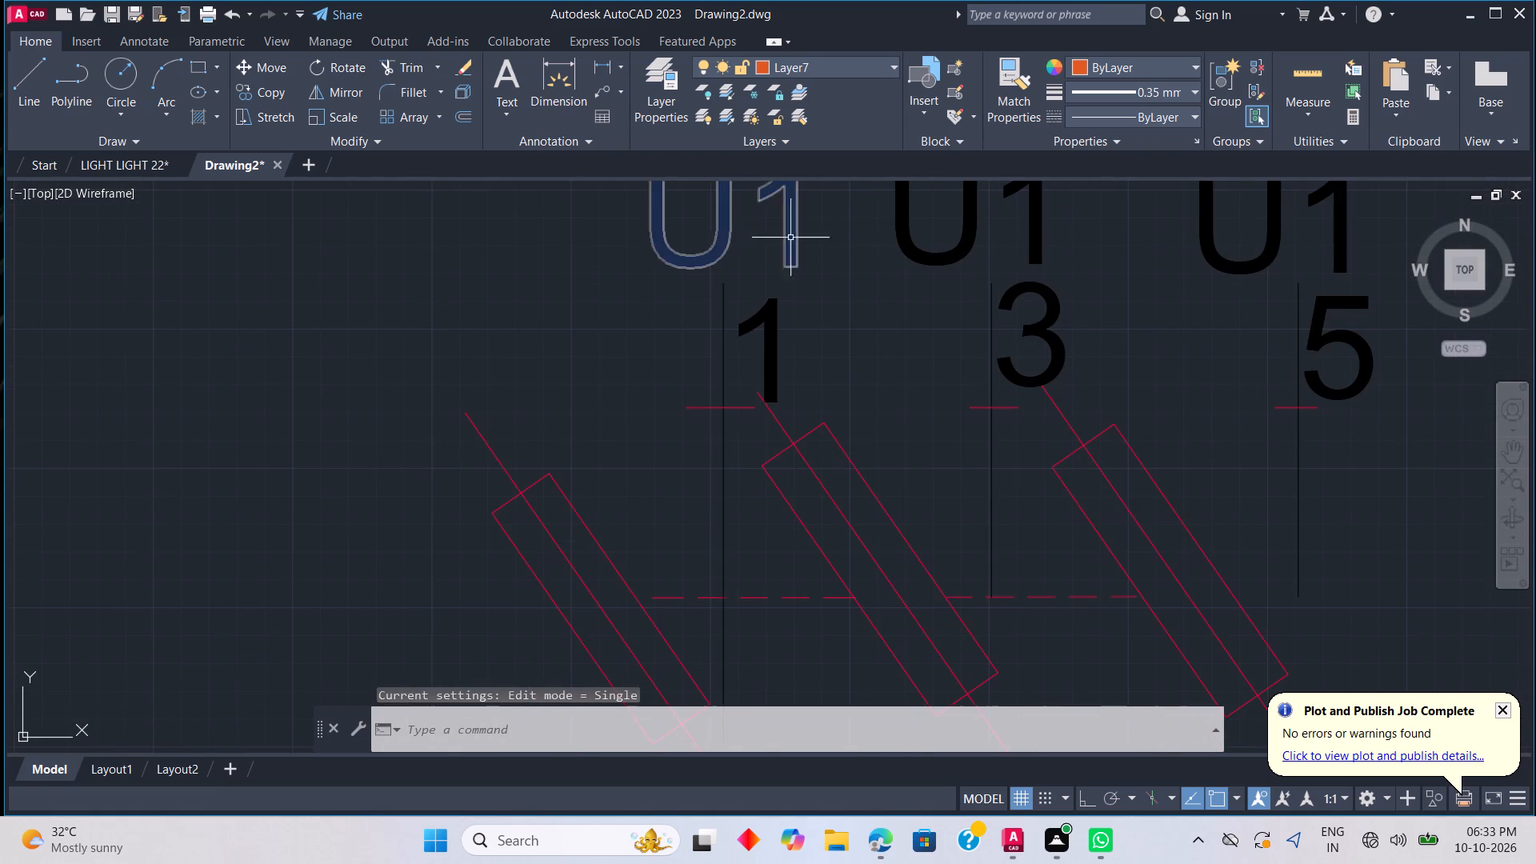
double_click(786, 235)
key("BackSpace")
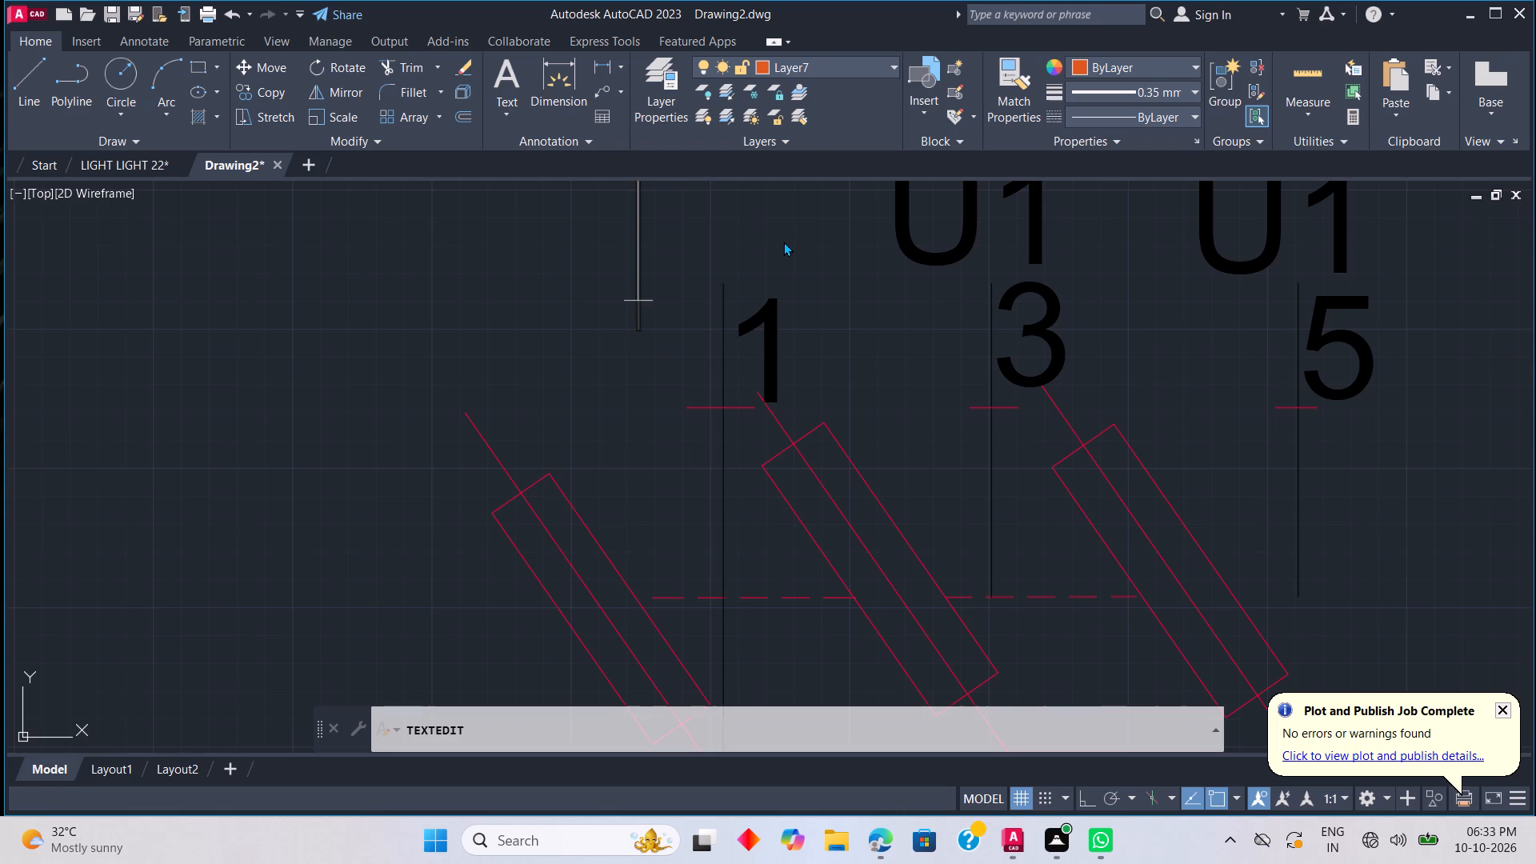
type("L1")
left_click(1096, 275)
Rename the U1 supply label above the fused switch's middle pole as L2.
left_click(1036, 235)
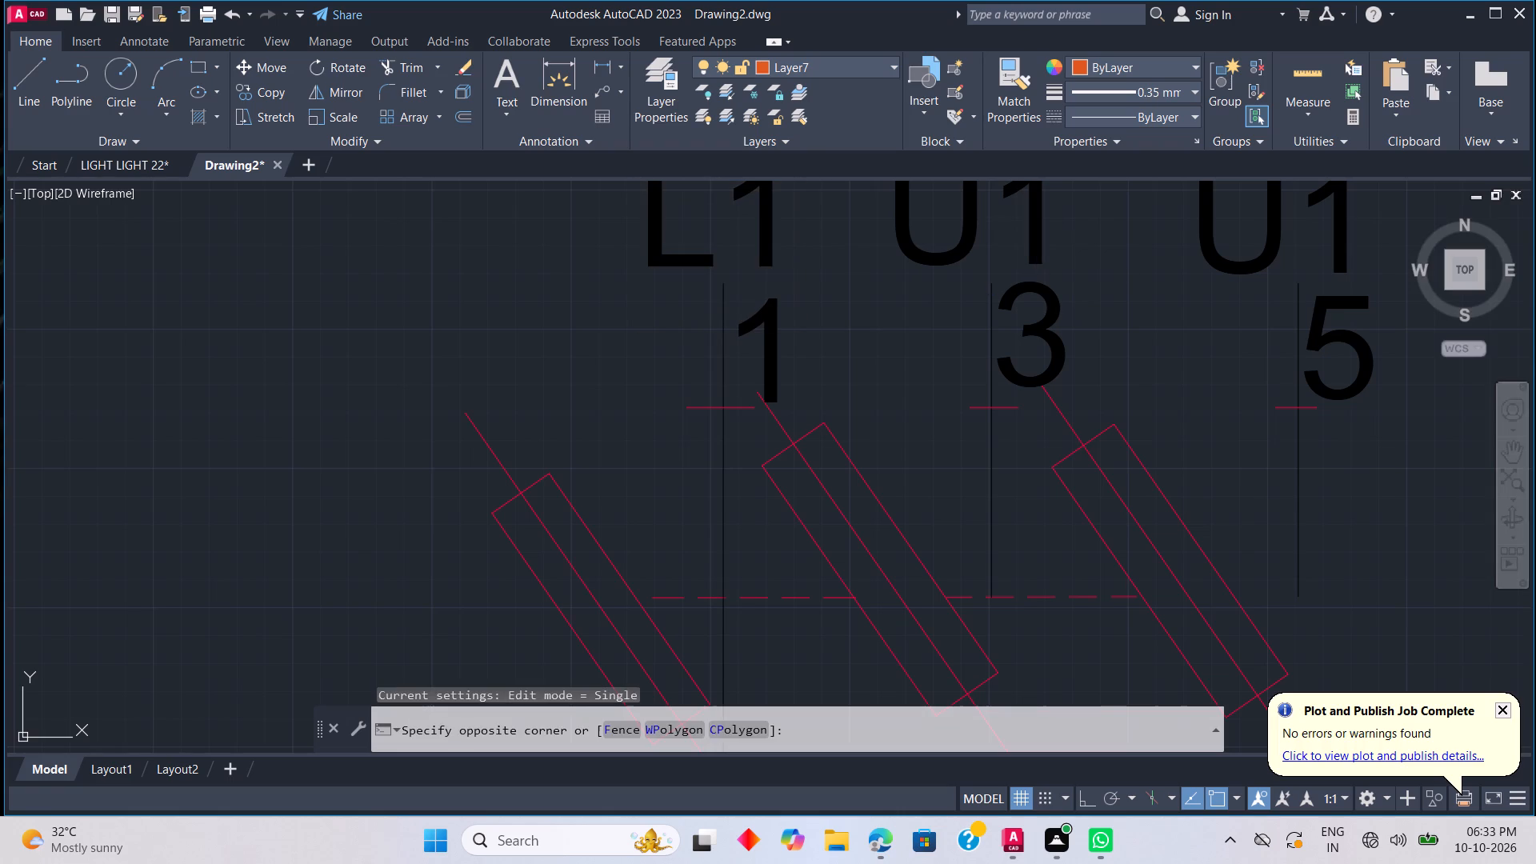
triple_click(1028, 252)
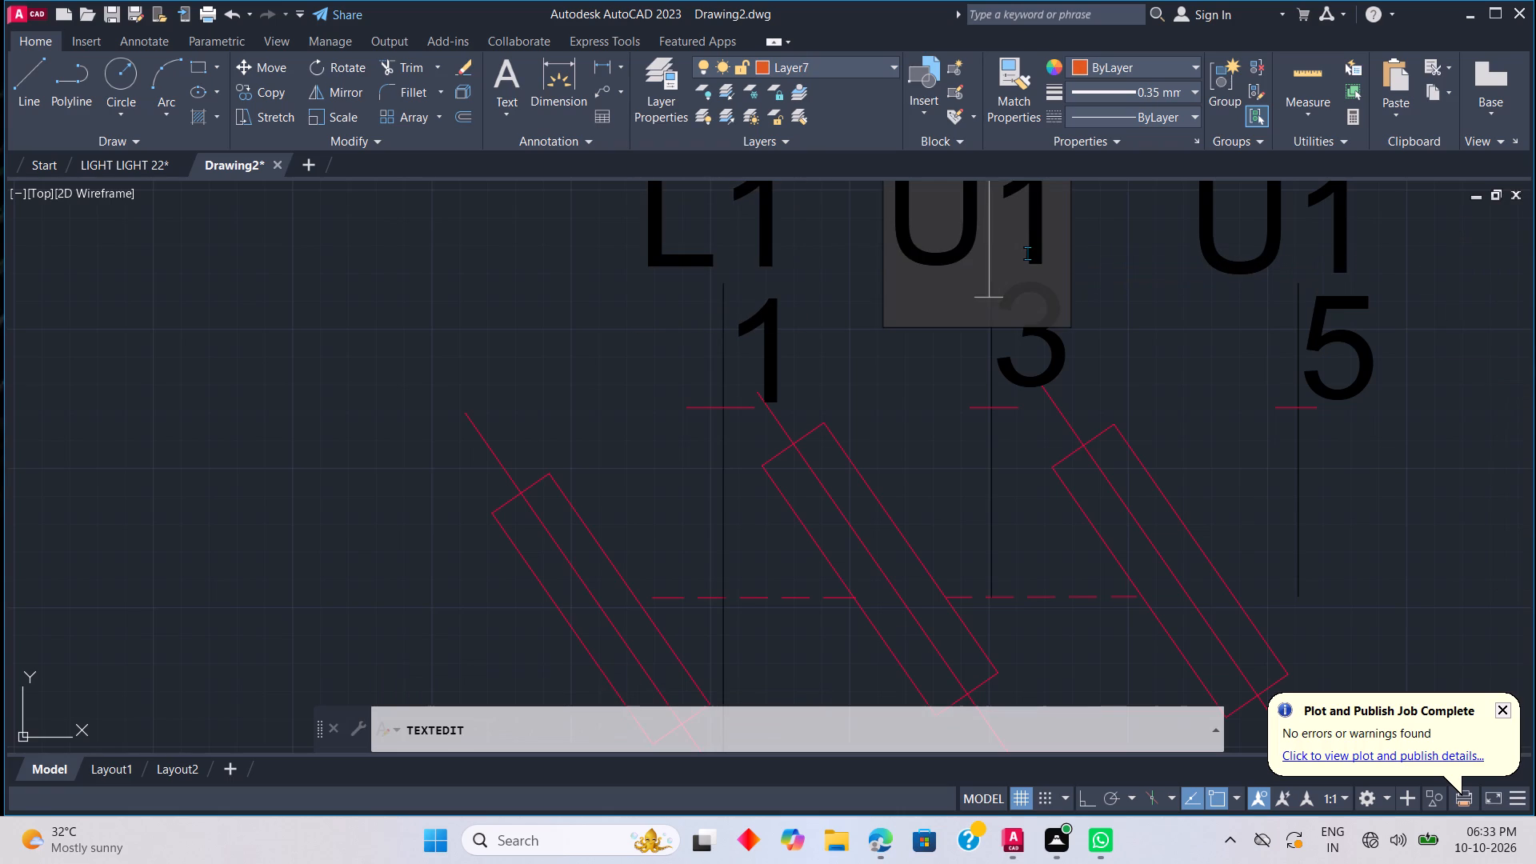
key("BackSpace")
left_click(950, 234)
key("BackSpace")
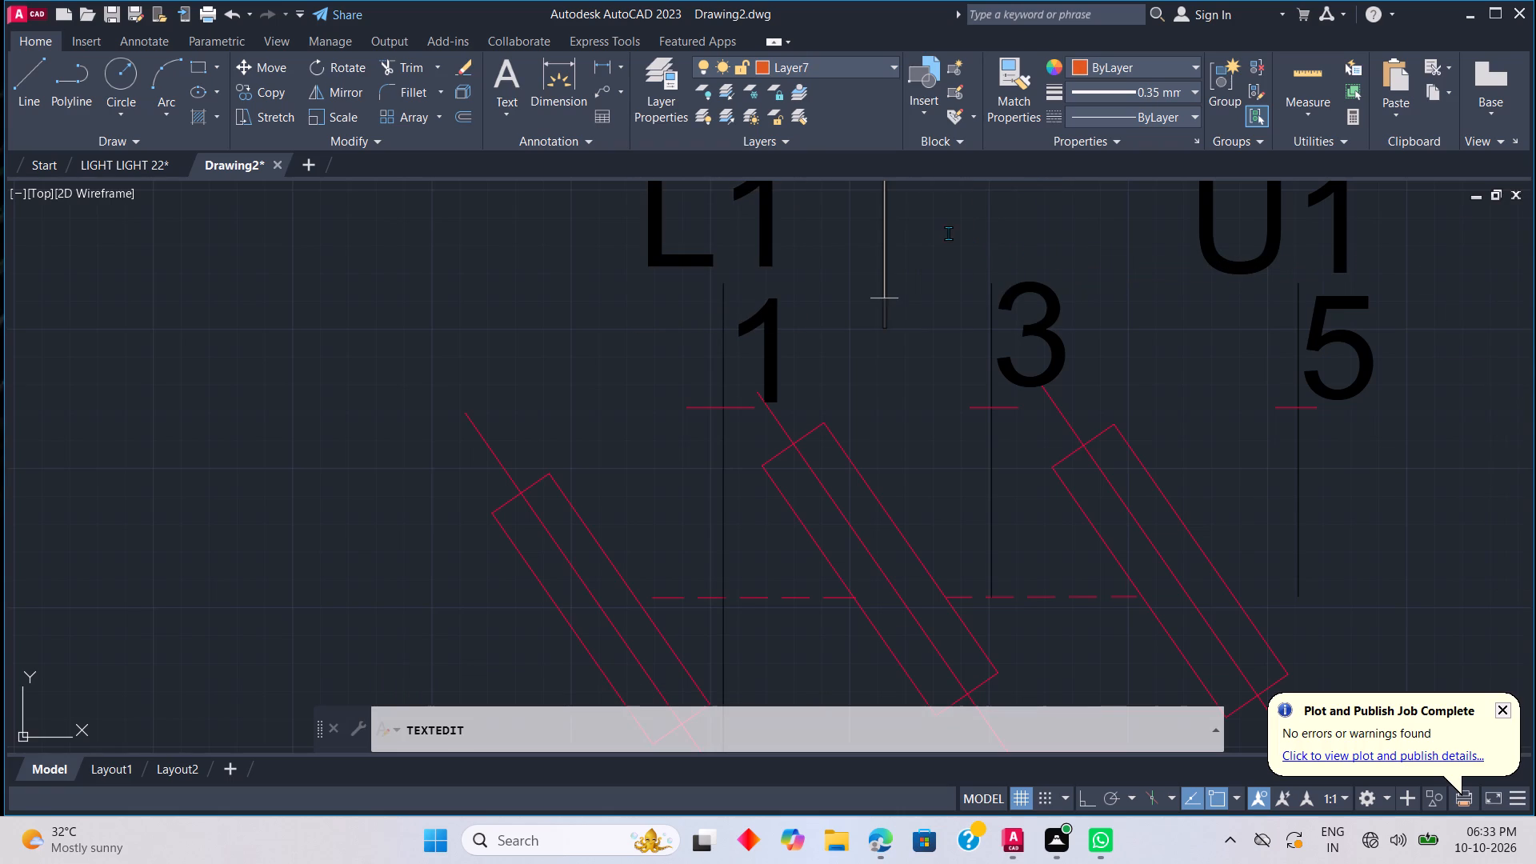
key("l")
key("2")
left_click(1086, 278)
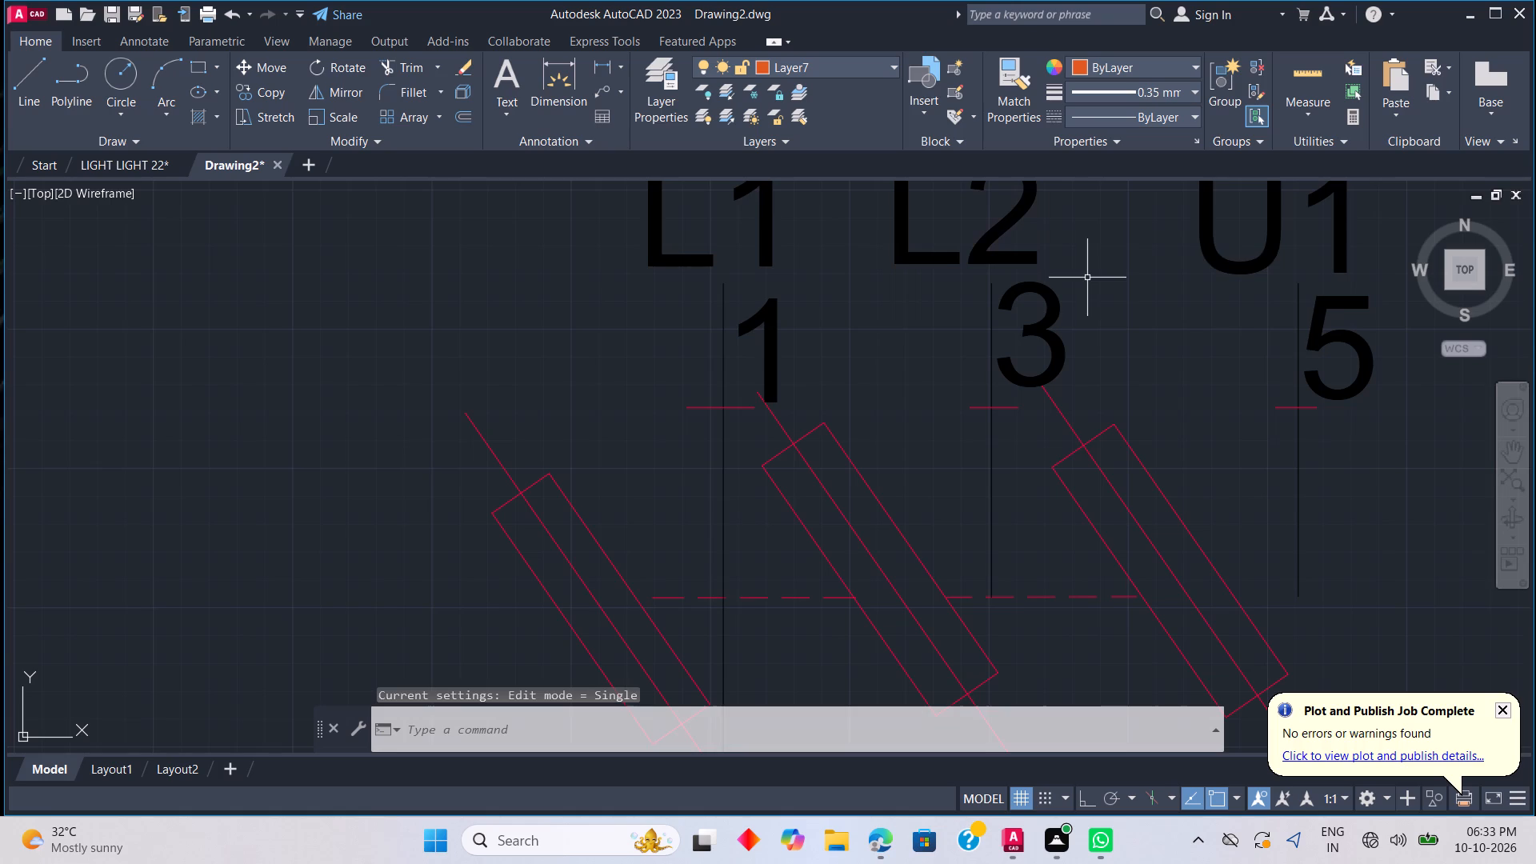
Rename the U1 supply label above the fused switch's rightmost pole as L3.
double_click(1273, 260)
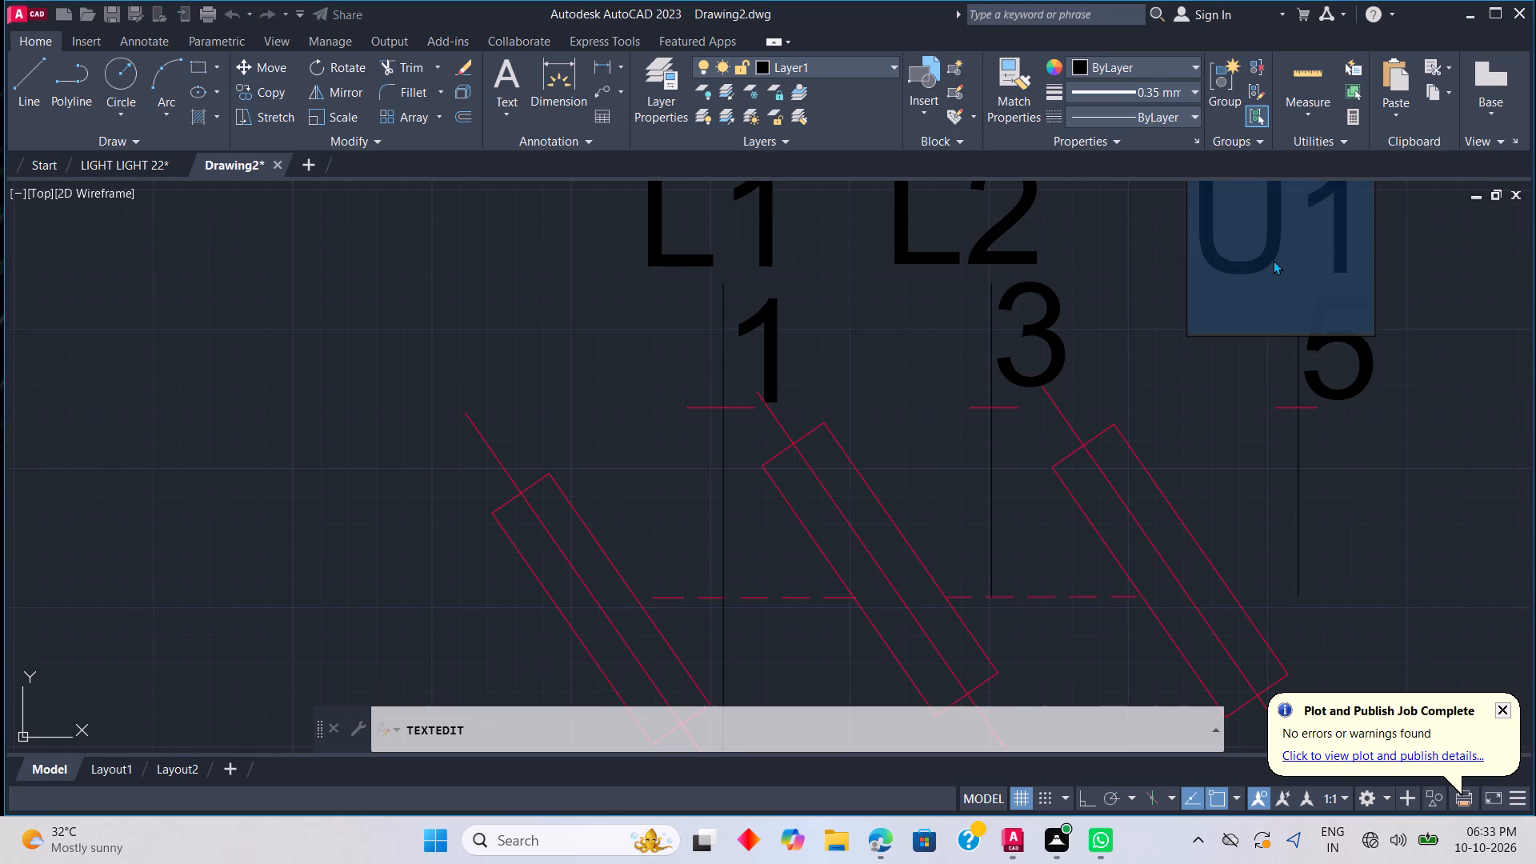
key("BackSpace")
key("l")
key("3")
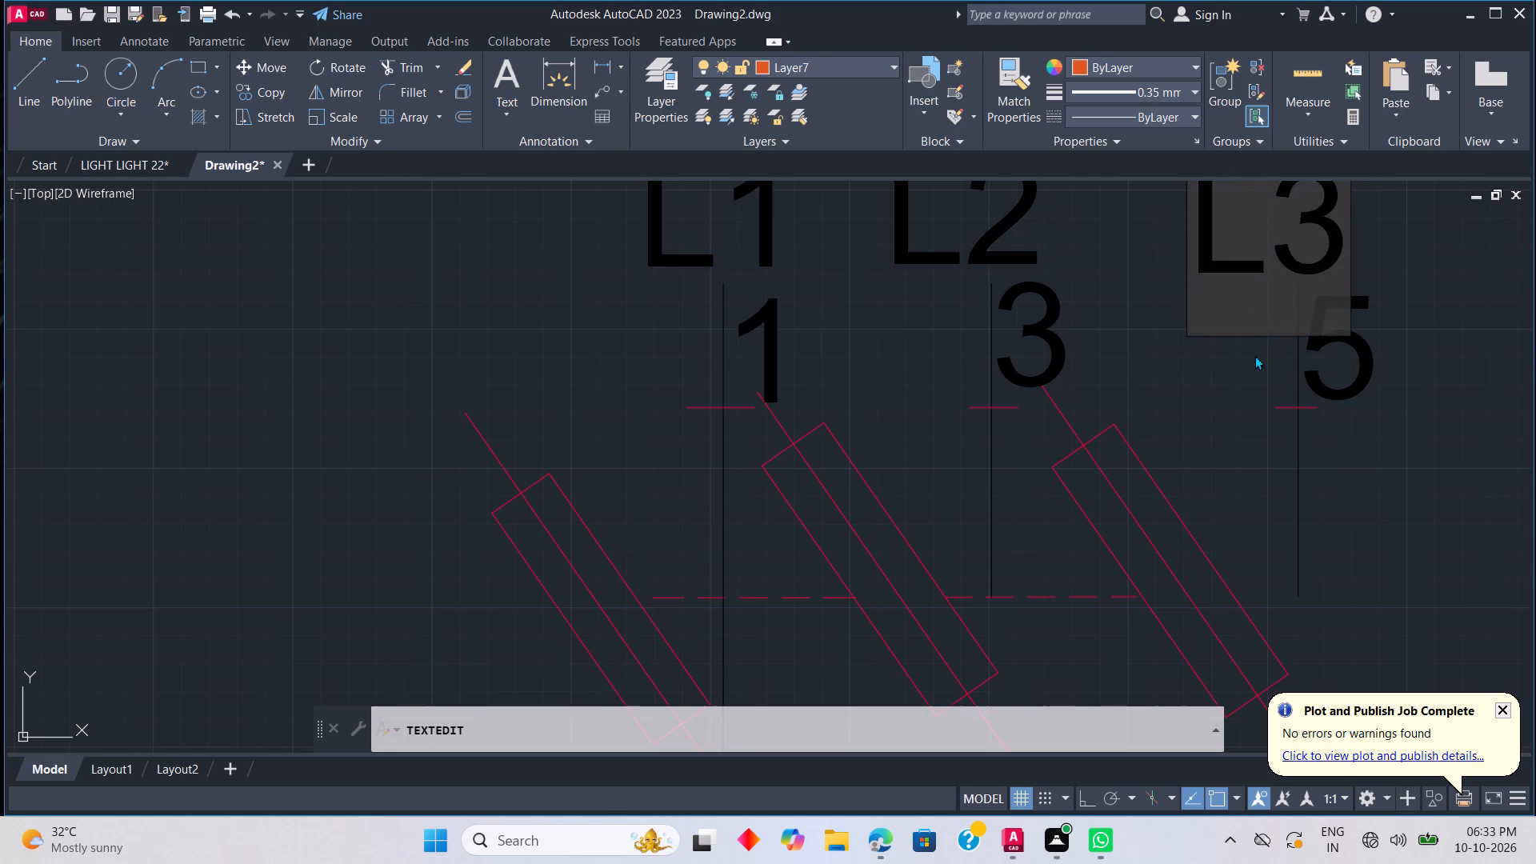
left_click(1231, 388)
Copy the 6 label above contactor KM1's rightmost pole to just below that pole's lower terminal.
scroll(1266, 418, "down", 5)
scroll(1317, 529, "down", 1)
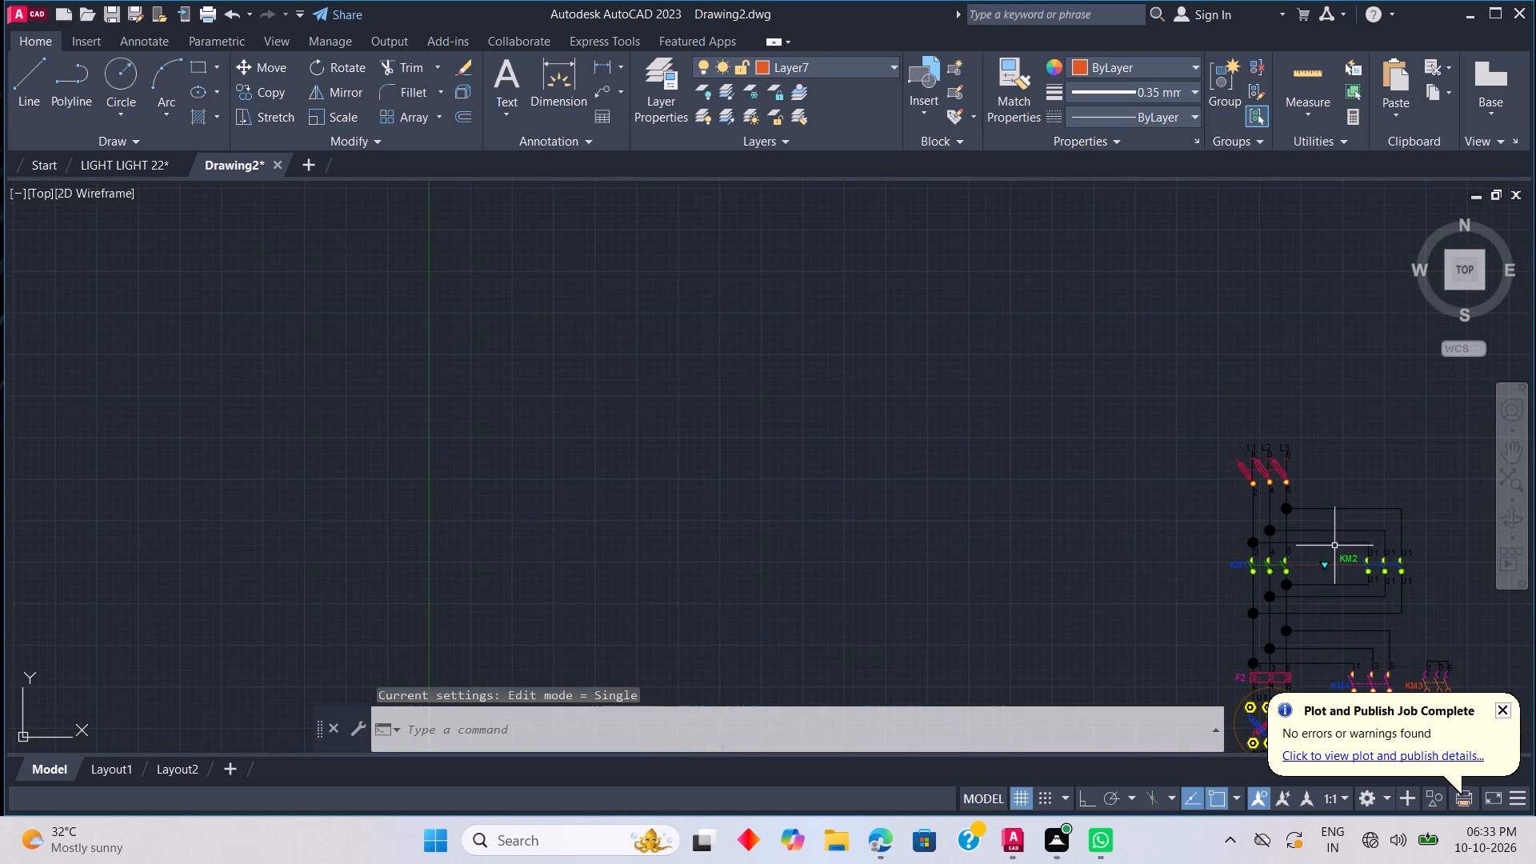
scroll(1385, 604, "up", 2)
scroll(1365, 542, "up", 1)
middle_click_drag(1360, 538, 771, 493)
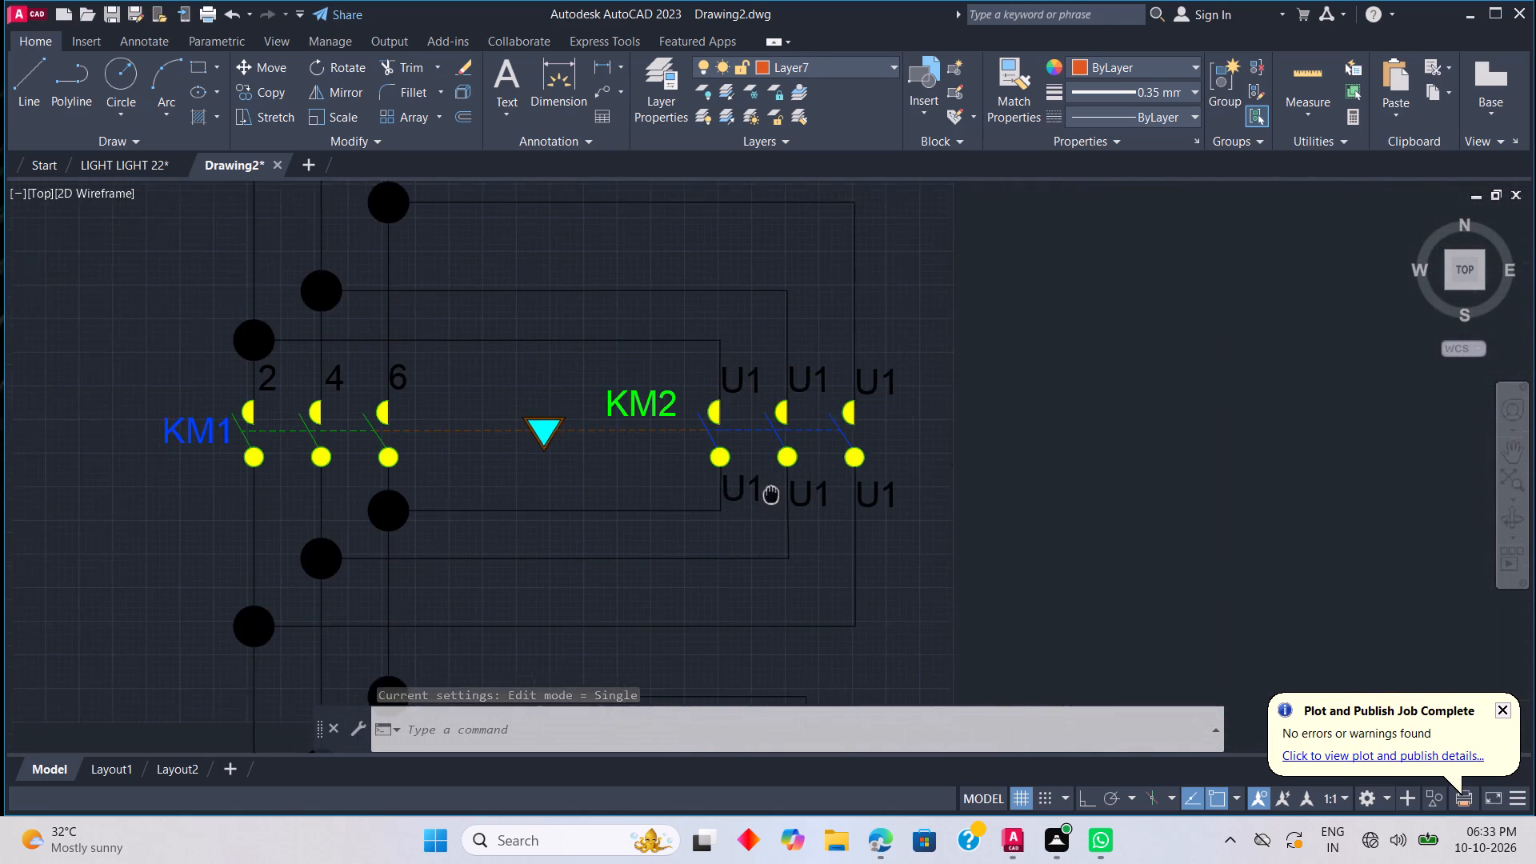
middle_click_drag(771, 493, 767, 493)
middle_click(758, 493)
middle_click_drag(748, 490, 735, 487)
scroll(723, 491, "up", 2)
scroll(720, 491, "down", 3)
scroll(490, 426, "up", 3)
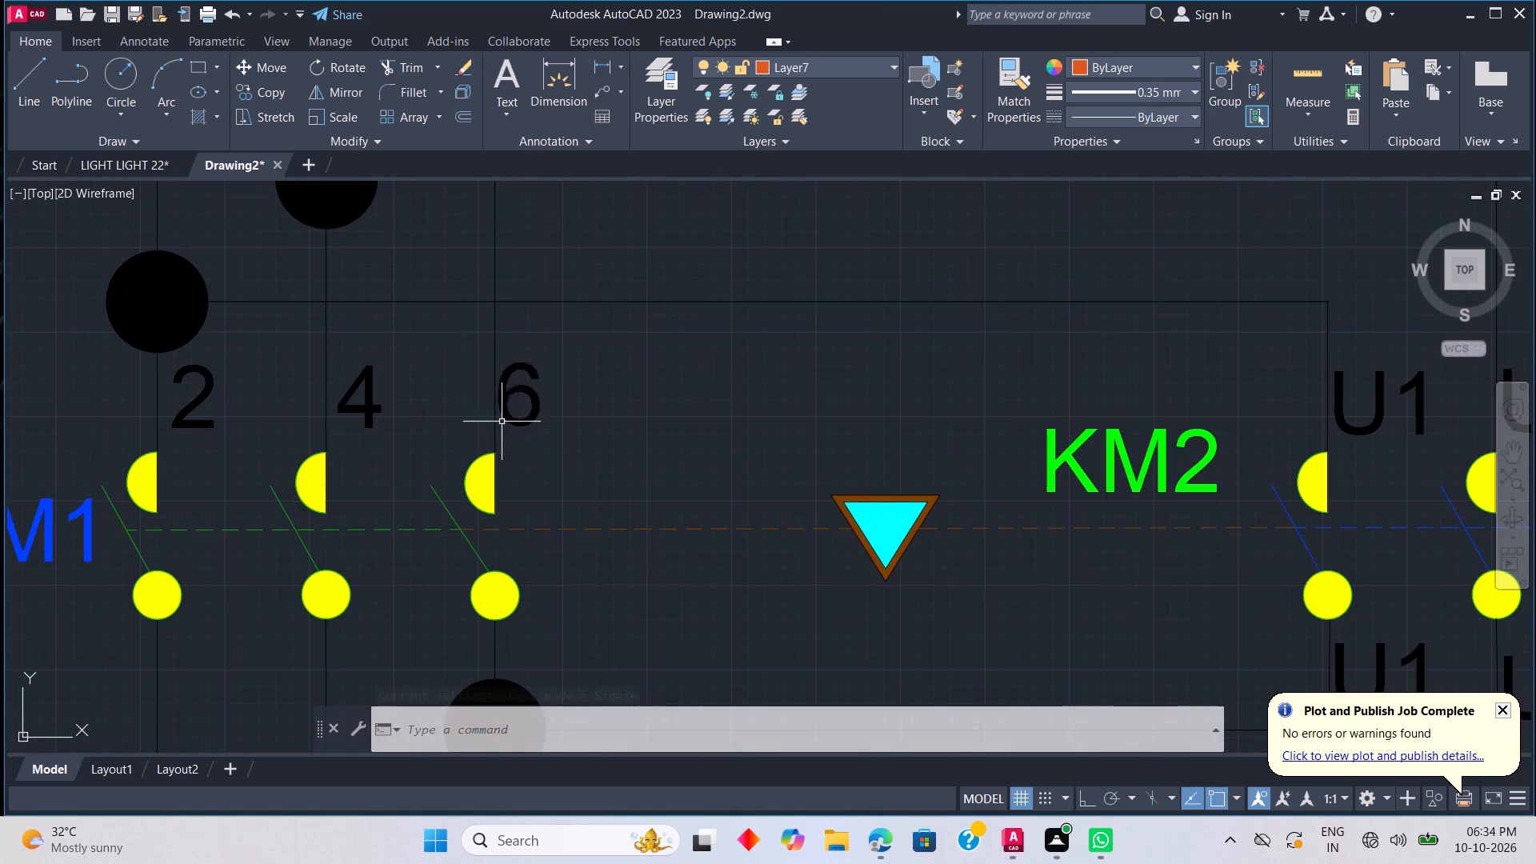
left_click(524, 420)
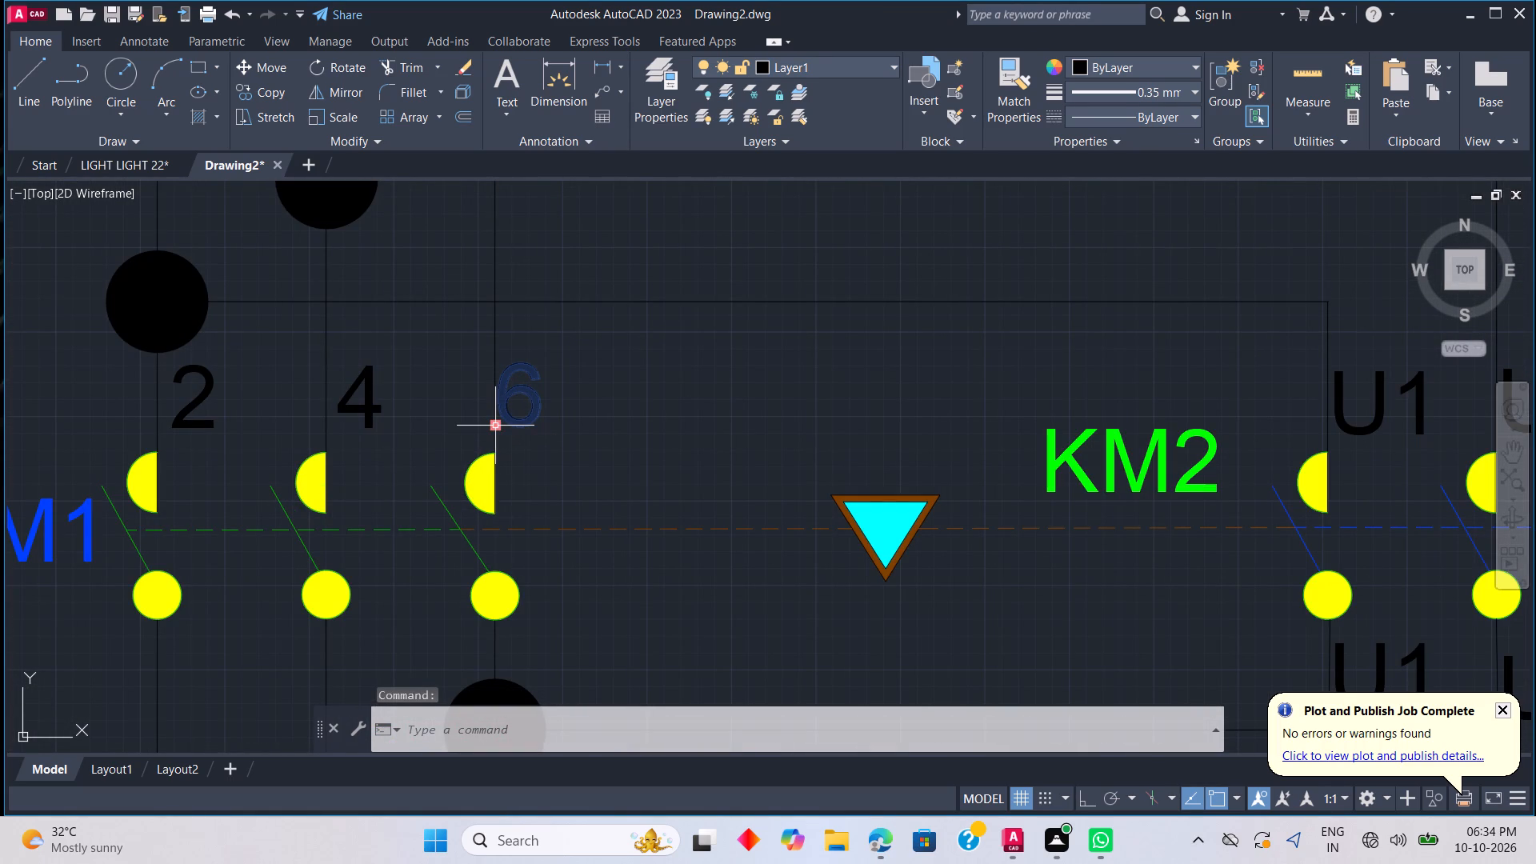
left_click(498, 428)
right_click(498, 428)
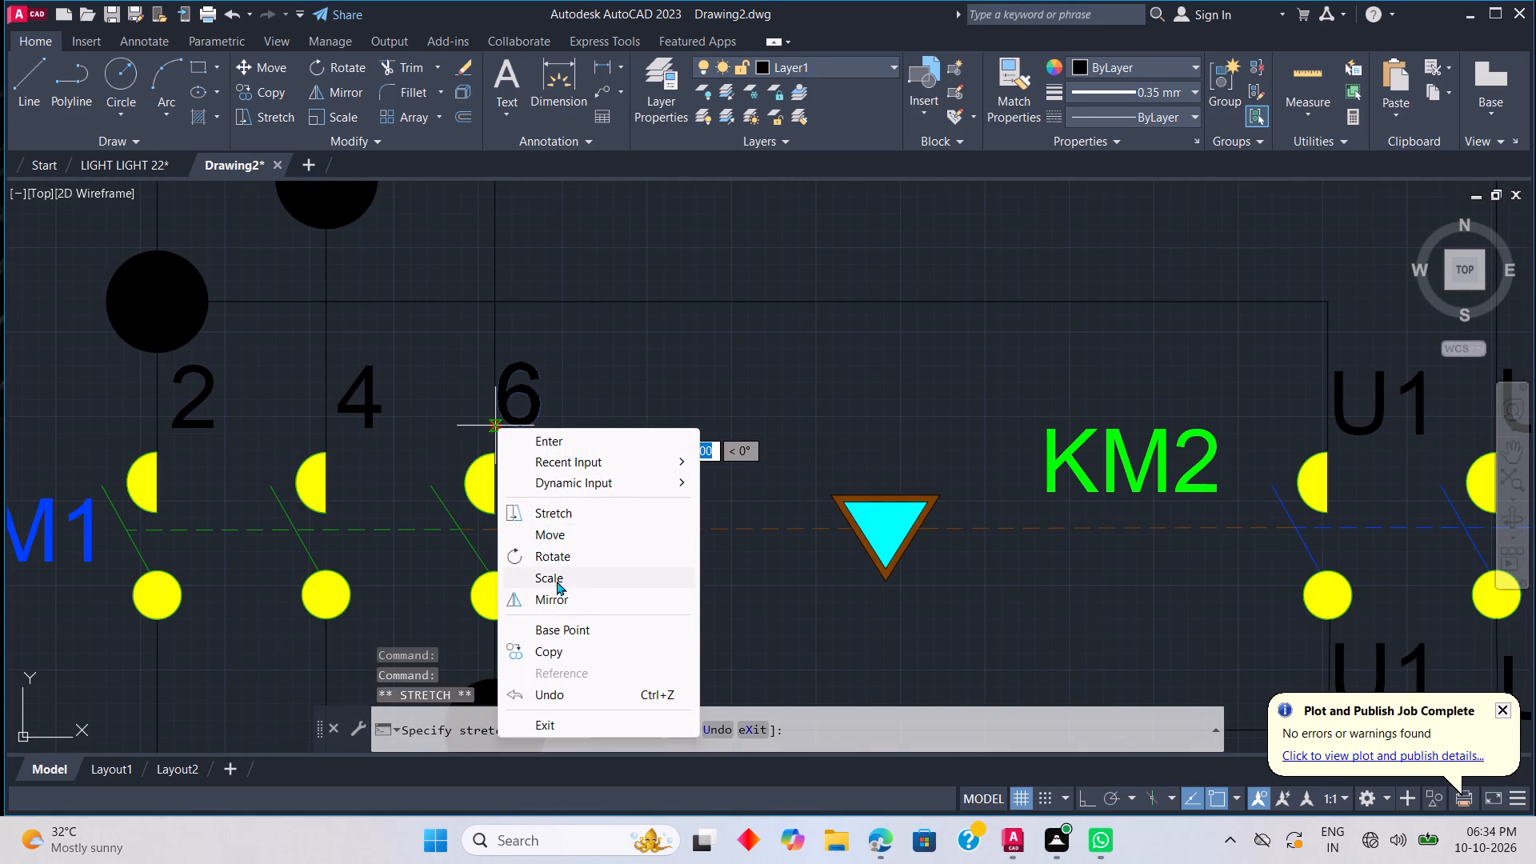
left_click(568, 647)
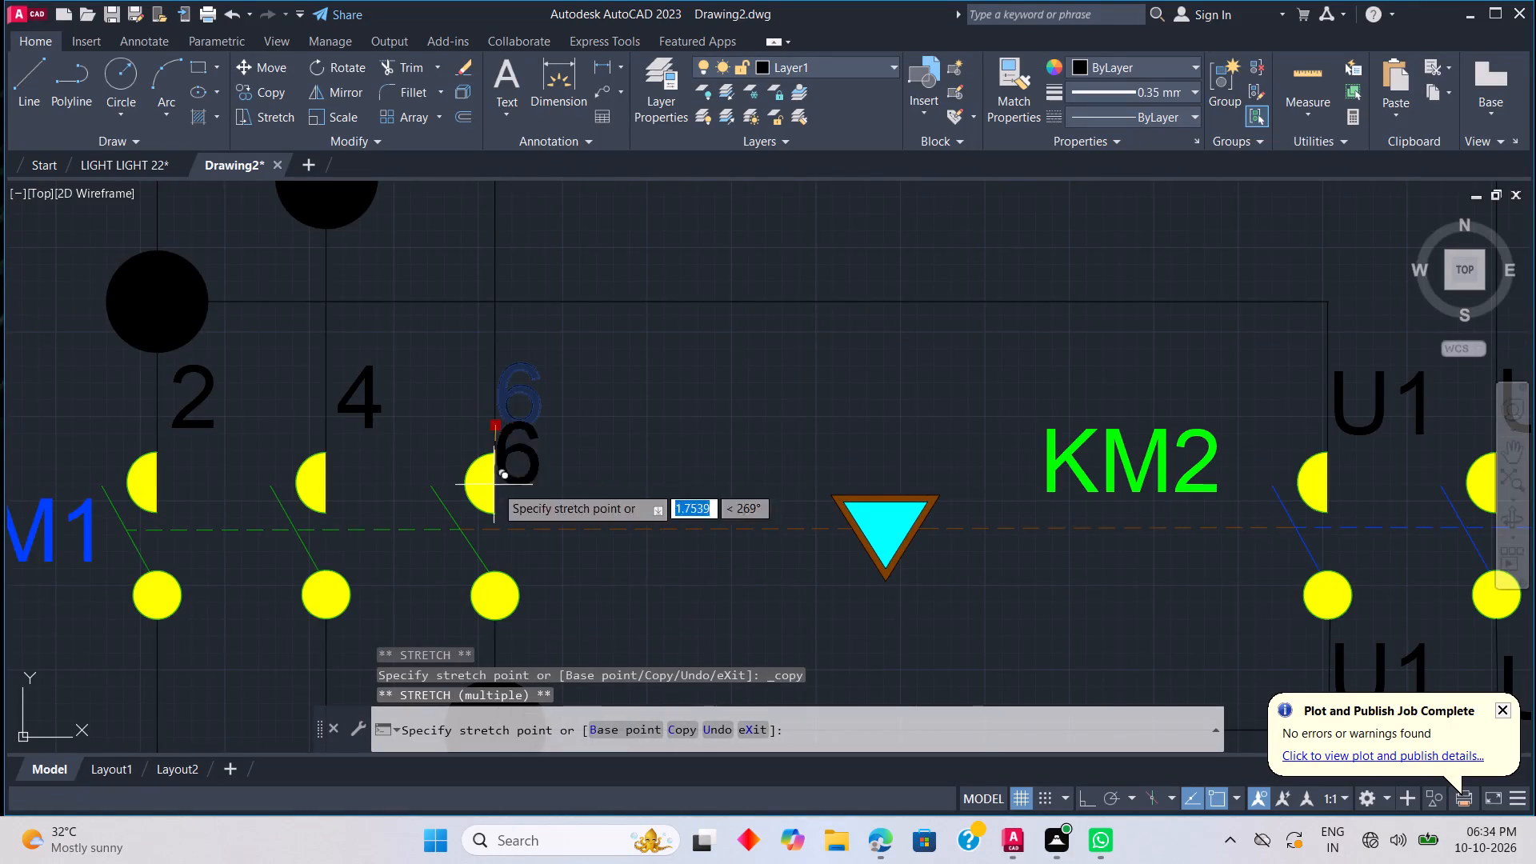
scroll(545, 638, "down", 4)
middle_click(534, 634)
scroll(534, 634, "up", 1)
middle_click_drag(534, 634, 524, 627)
middle_click_drag(522, 625, 522, 606)
middle_click_drag(538, 546, 585, 396)
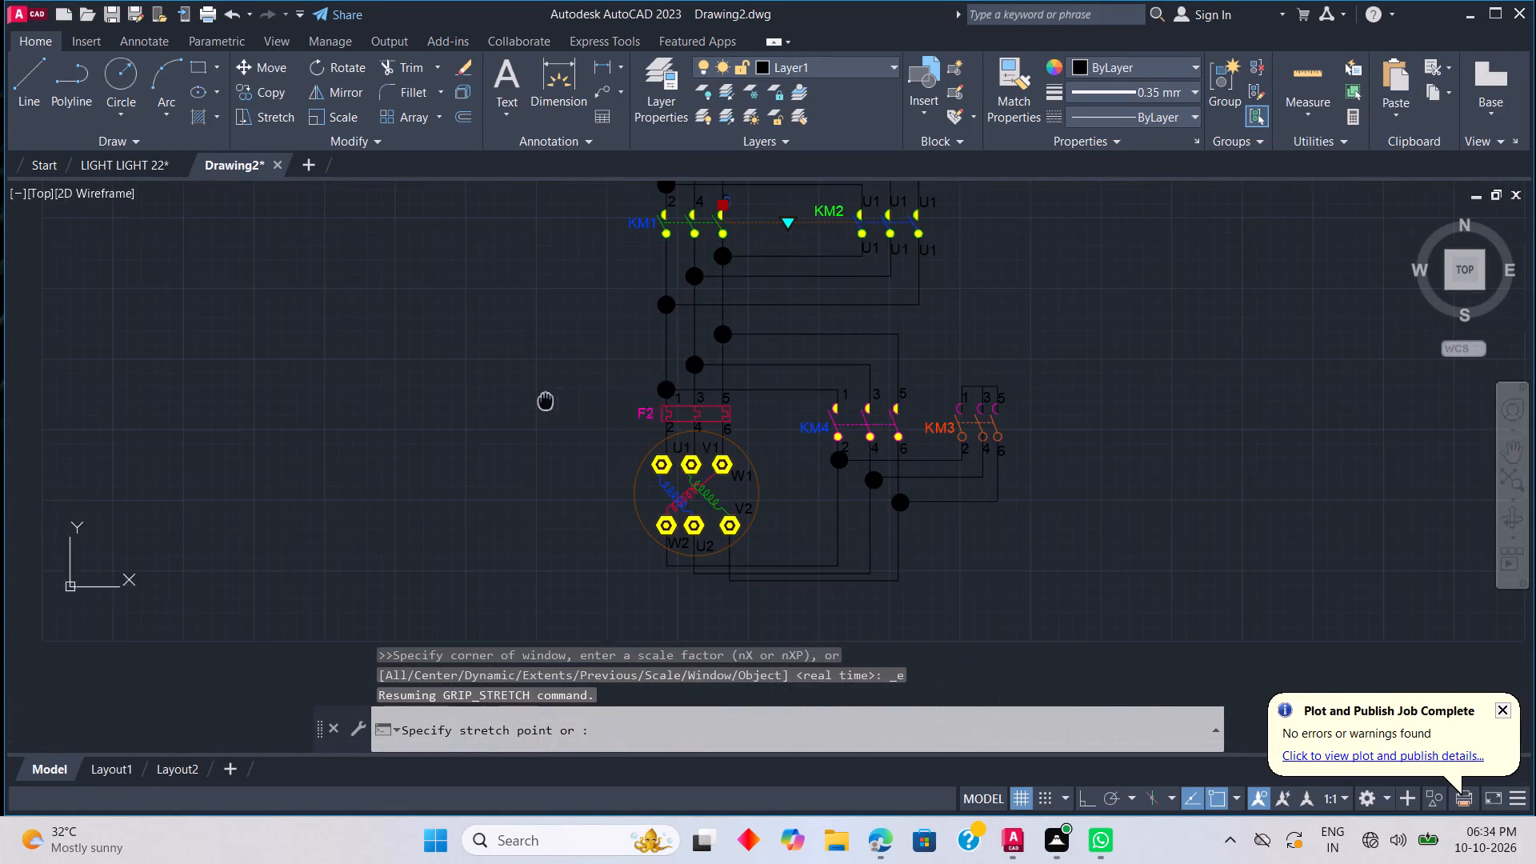
scroll(600, 337, "up", 1)
middle_click_drag(738, 326, 746, 594)
scroll(833, 480, "up", 3)
scroll(735, 417, "up", 2)
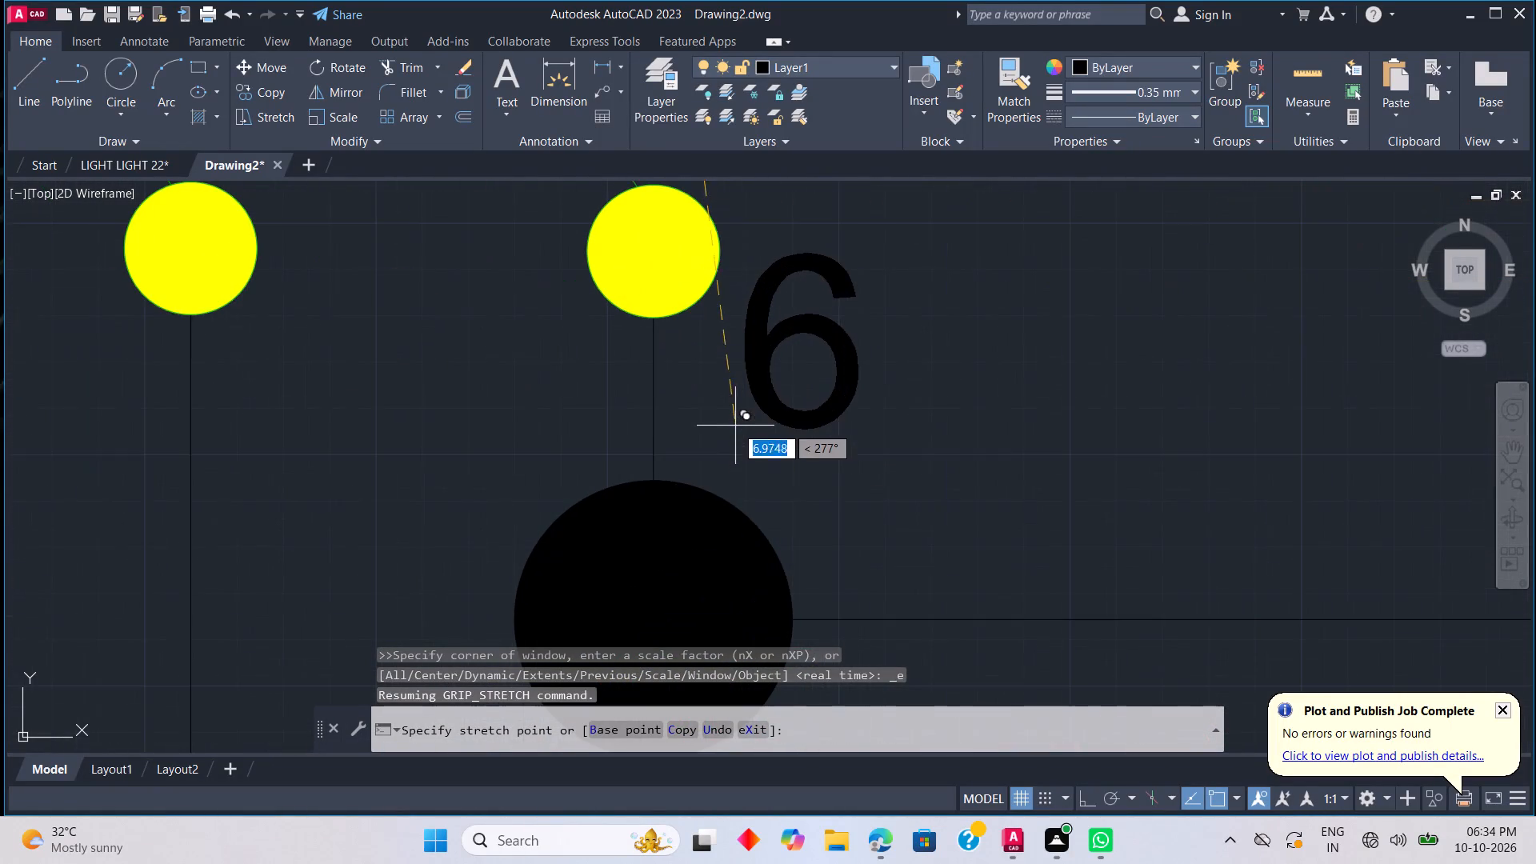
left_click(704, 462)
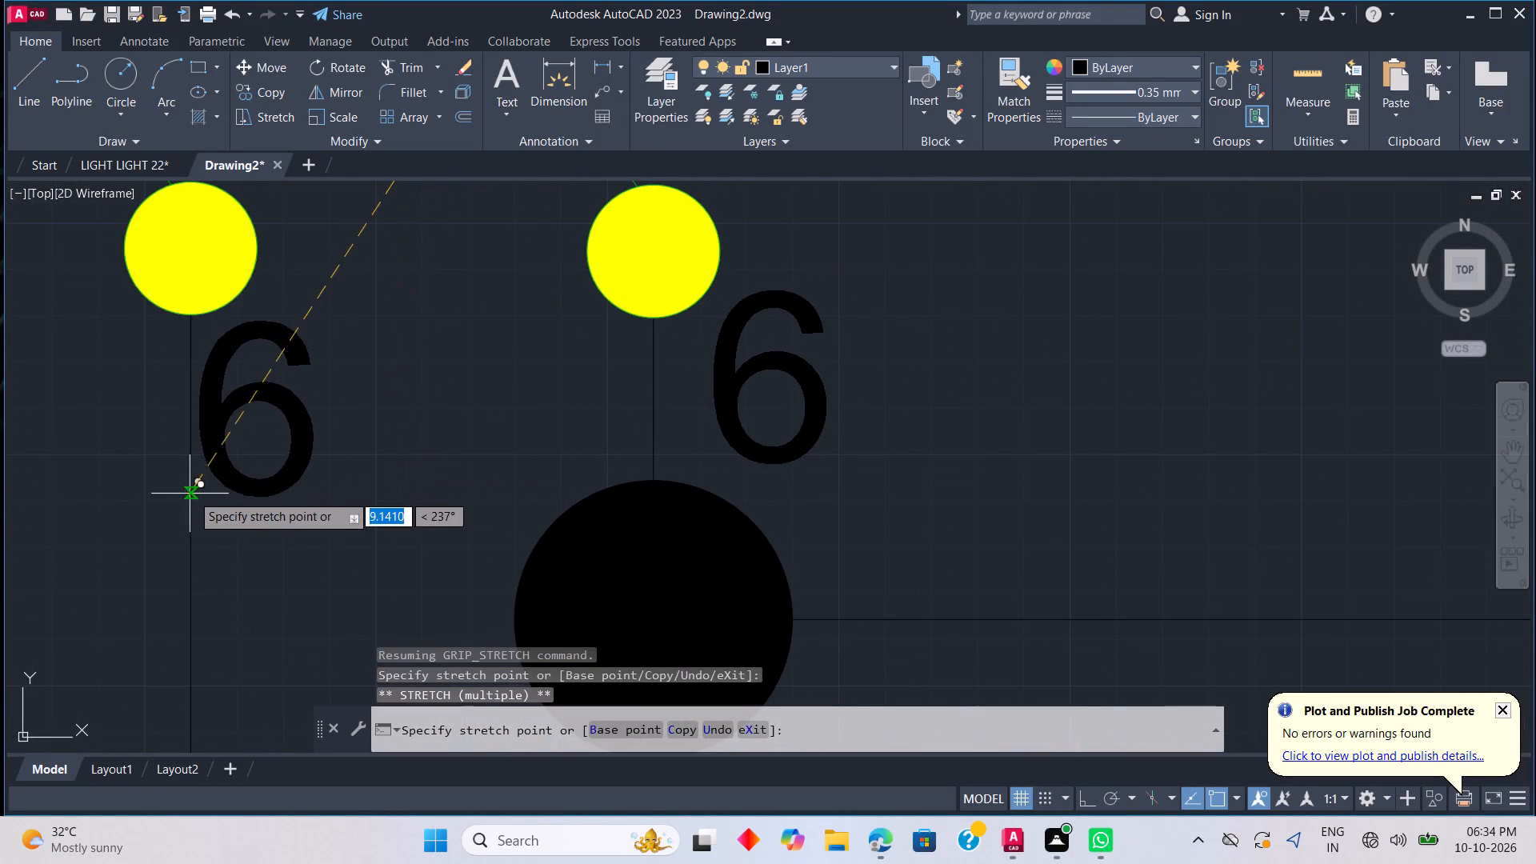
Place two more copies of the 6 label below the lower terminals of KM1's middle and leftmost poles.
left_click(198, 487)
scroll(159, 505, "down", 2)
middle_click_drag(58, 511, 342, 524)
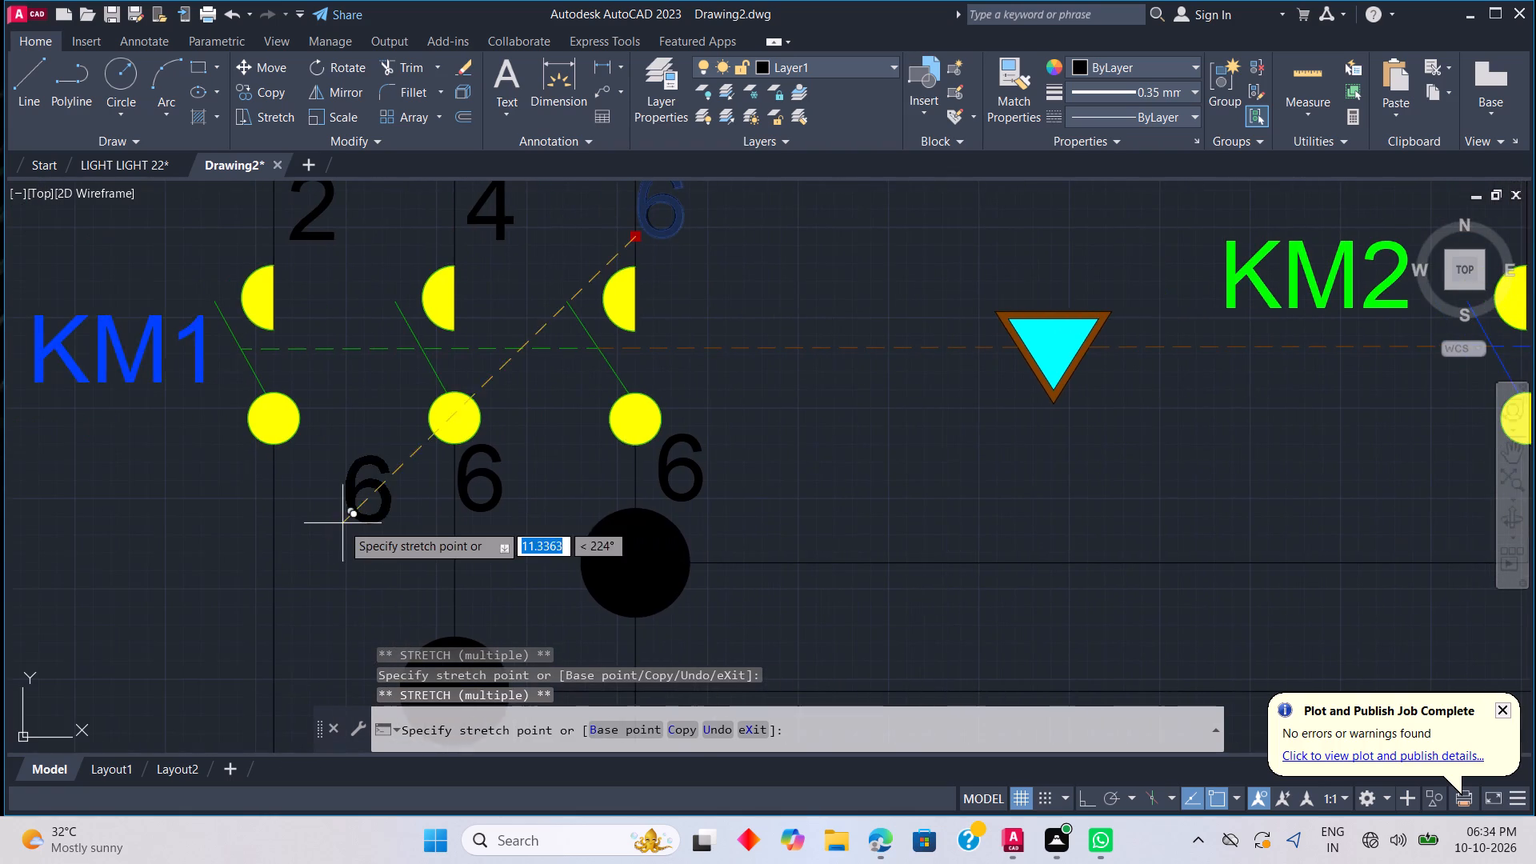
scroll(300, 528, "up", 1)
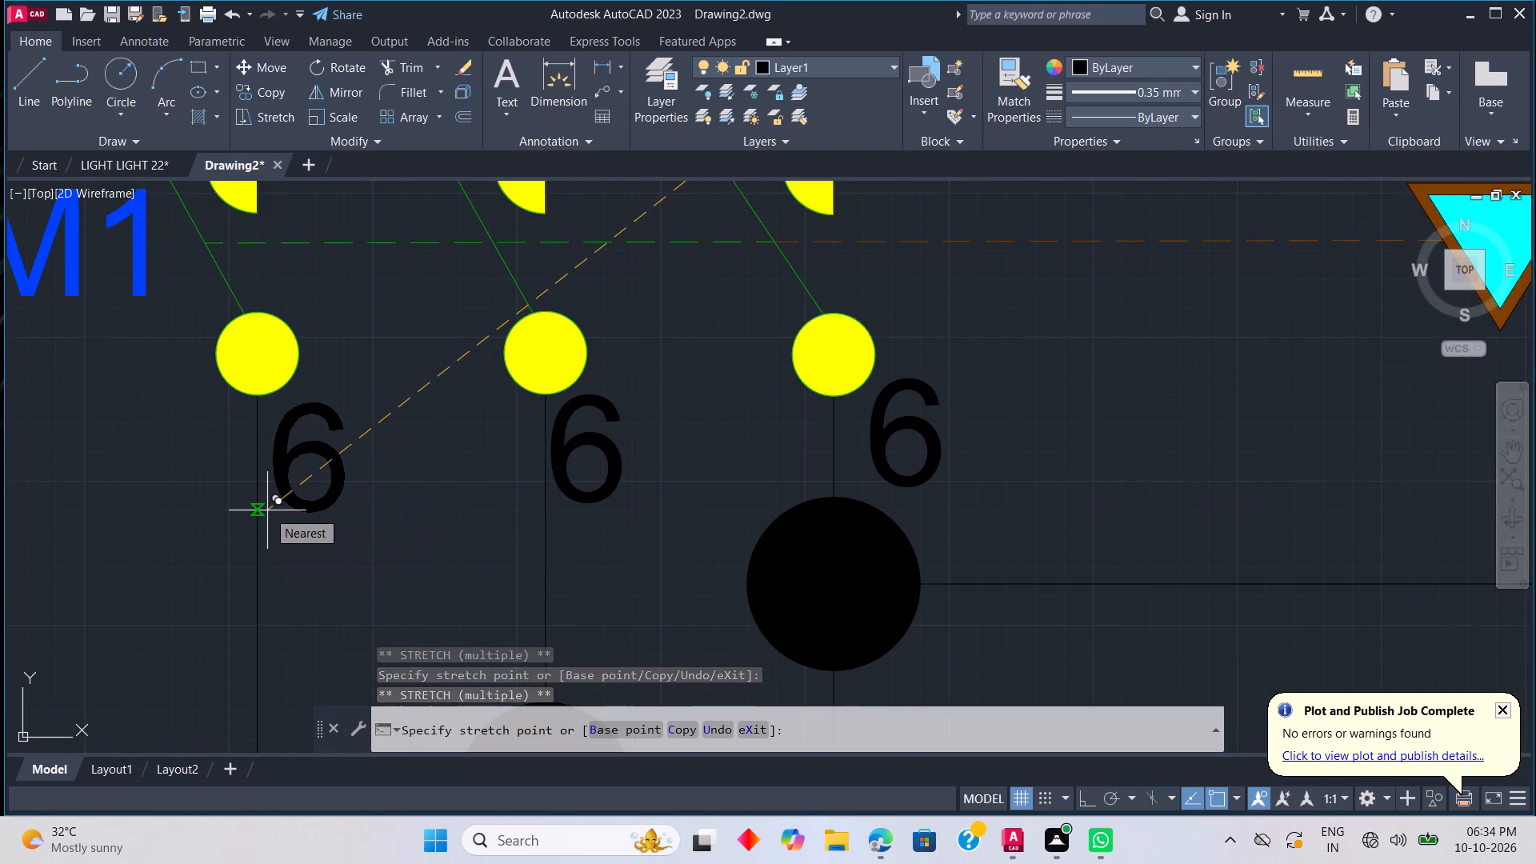
left_click(267, 510)
key("Escape")
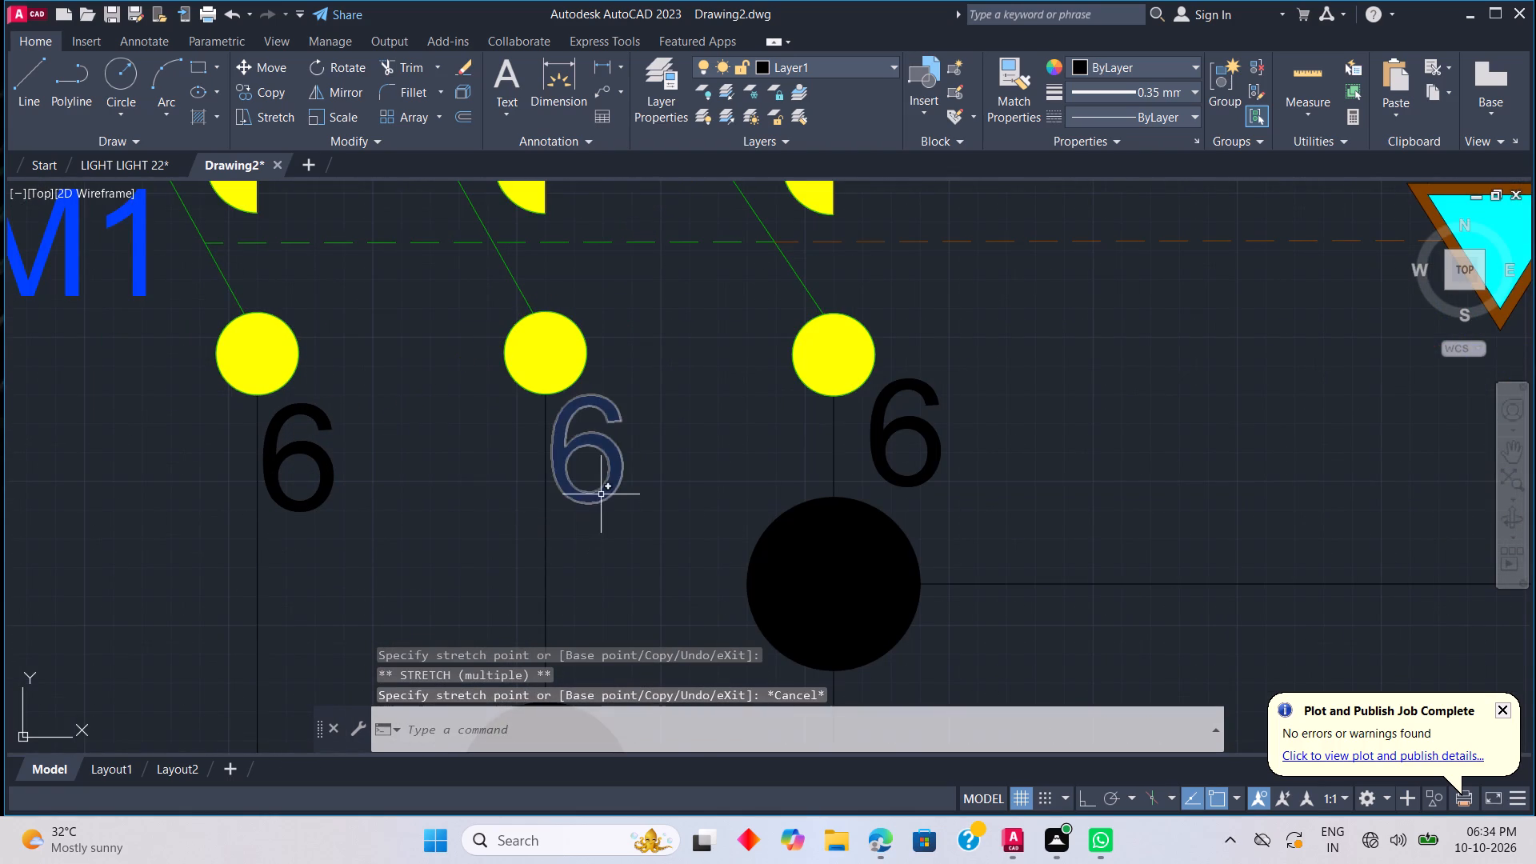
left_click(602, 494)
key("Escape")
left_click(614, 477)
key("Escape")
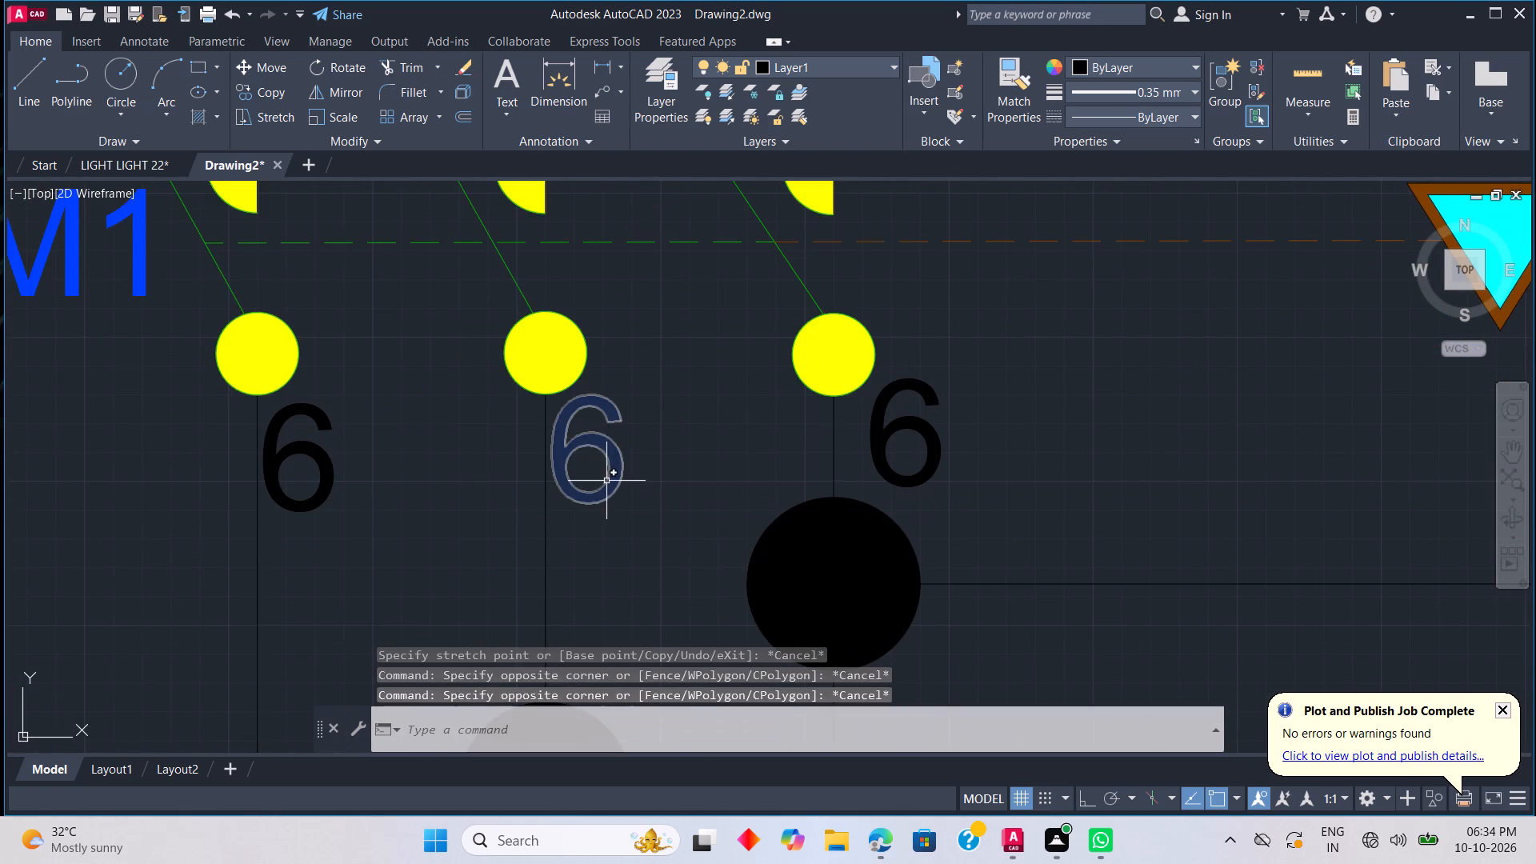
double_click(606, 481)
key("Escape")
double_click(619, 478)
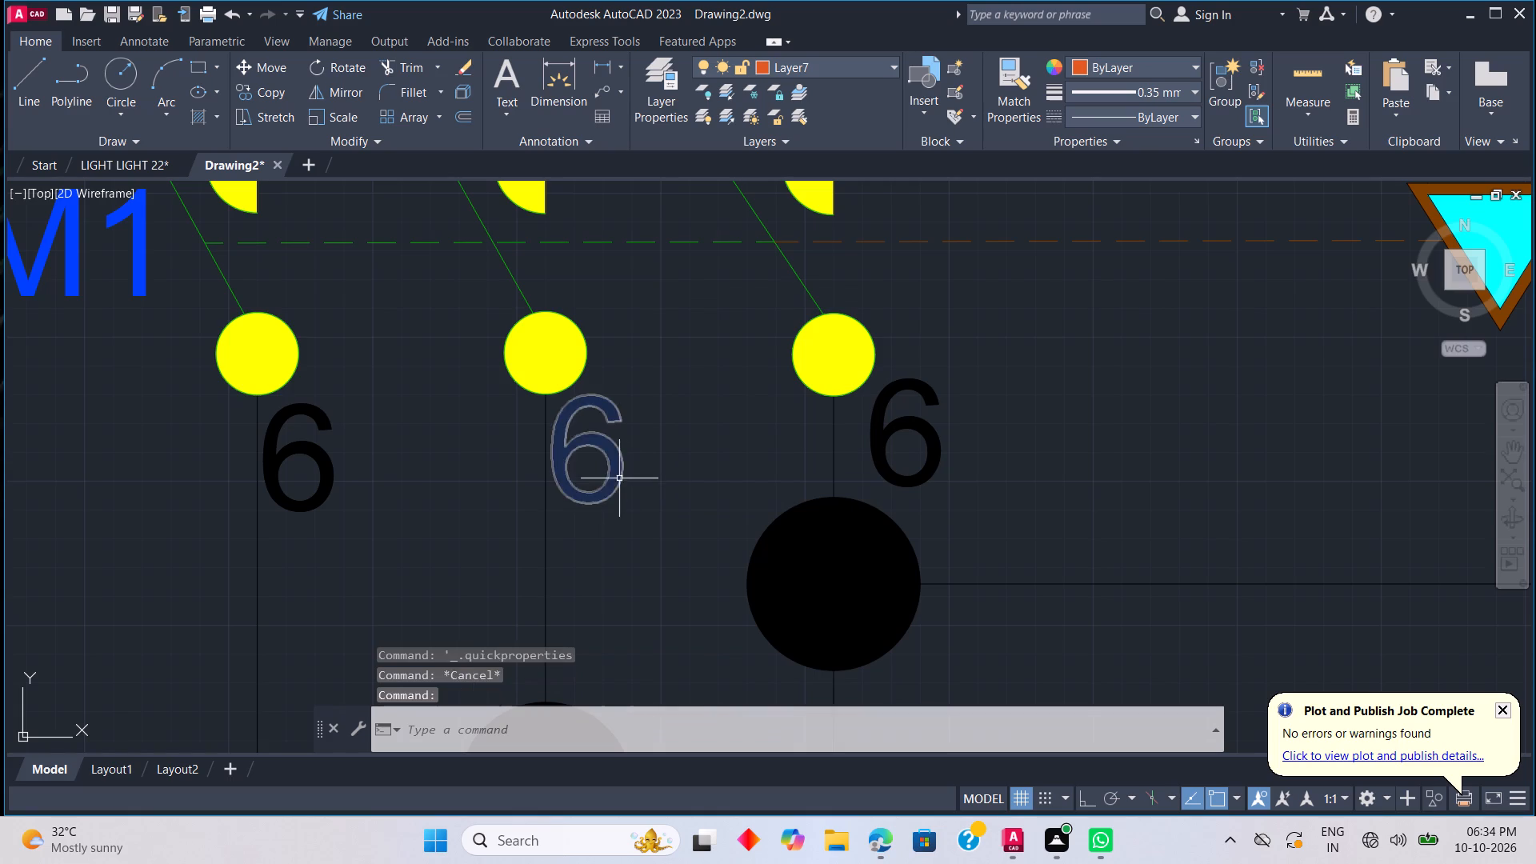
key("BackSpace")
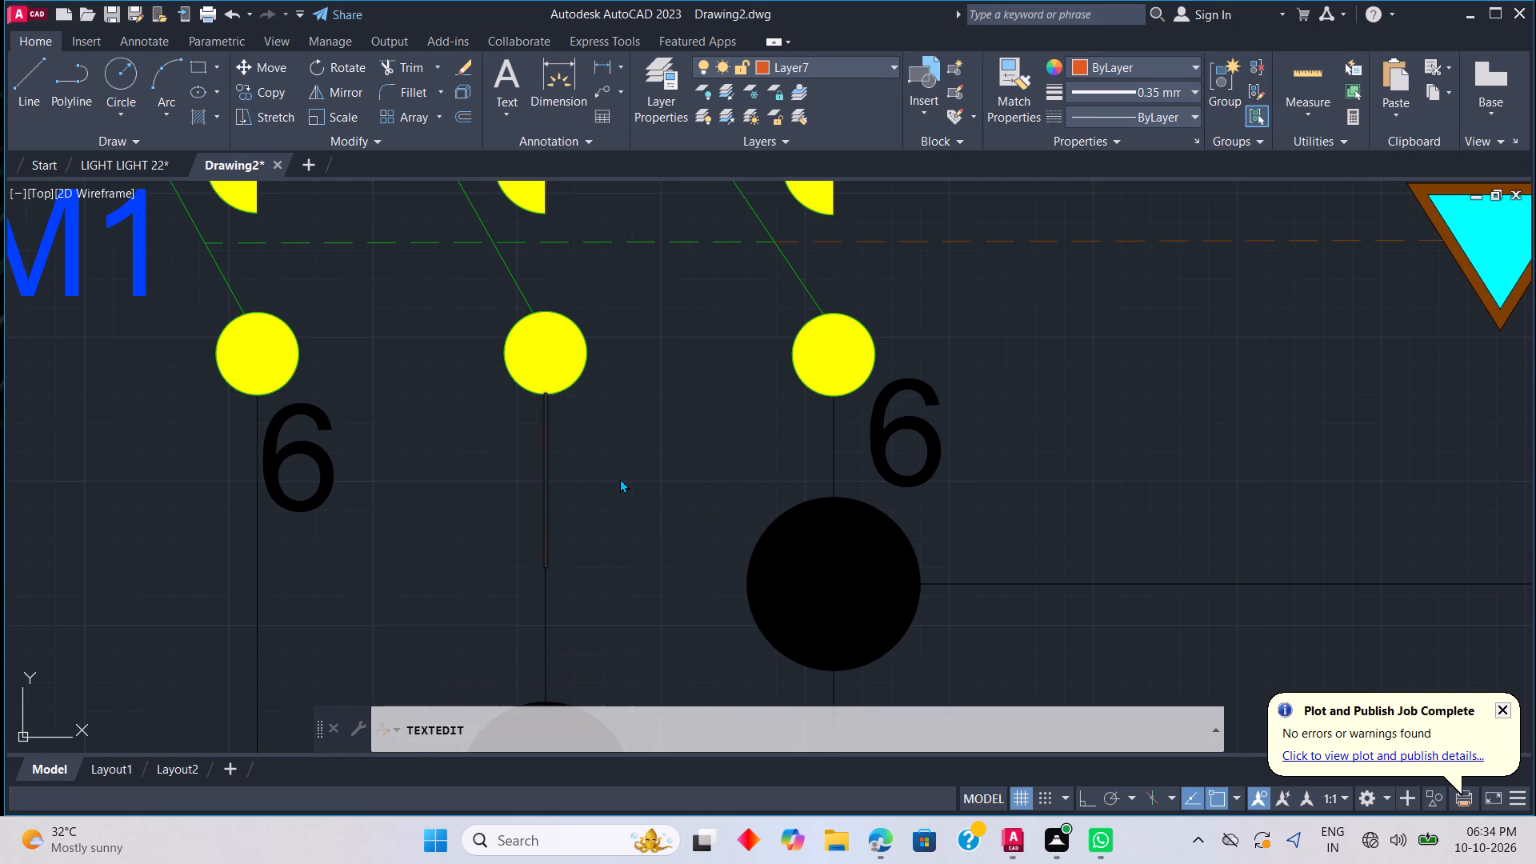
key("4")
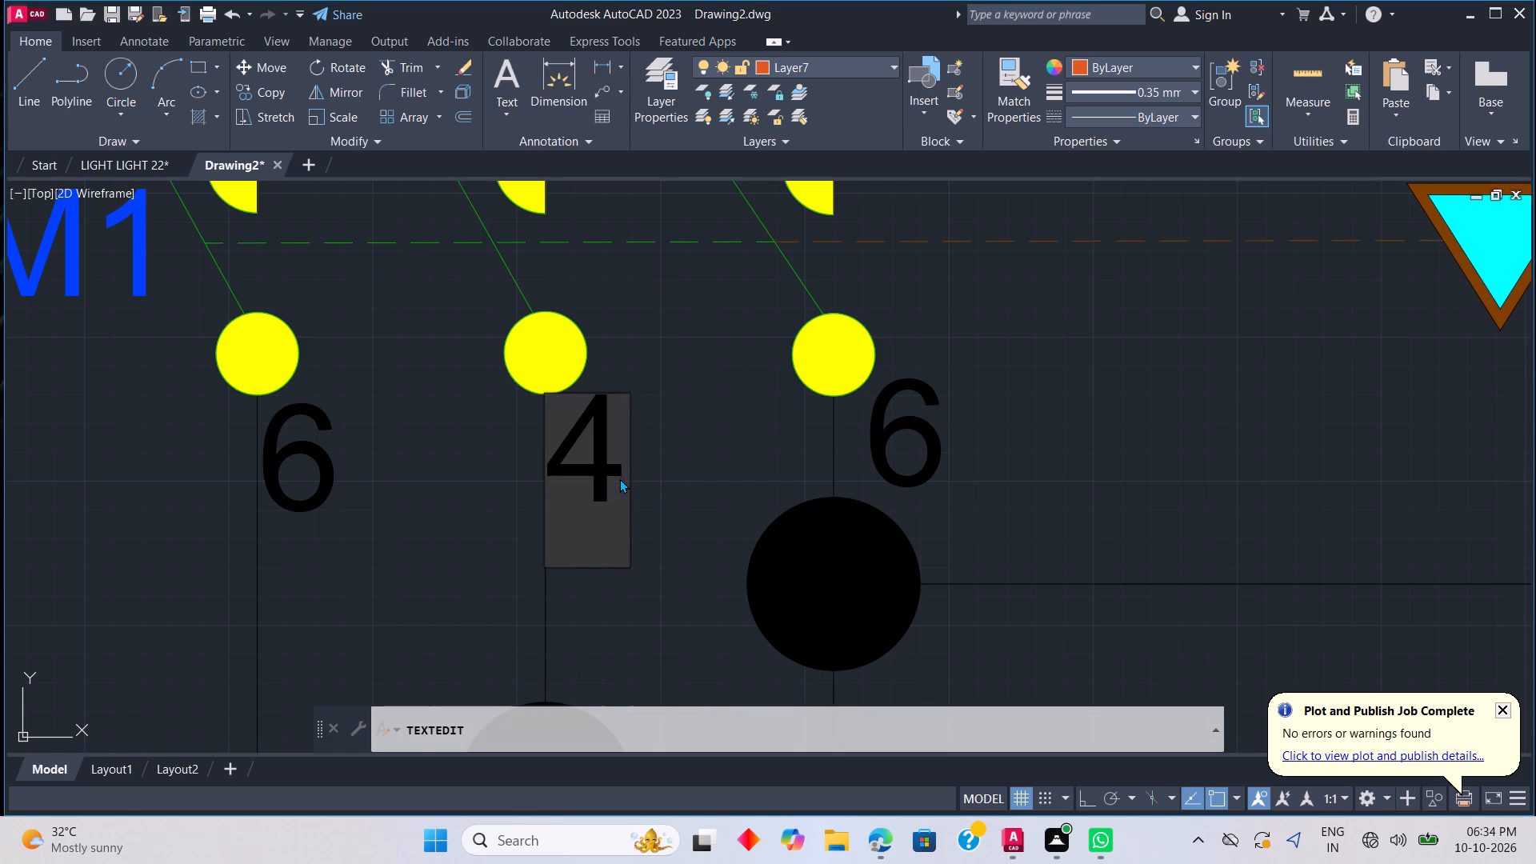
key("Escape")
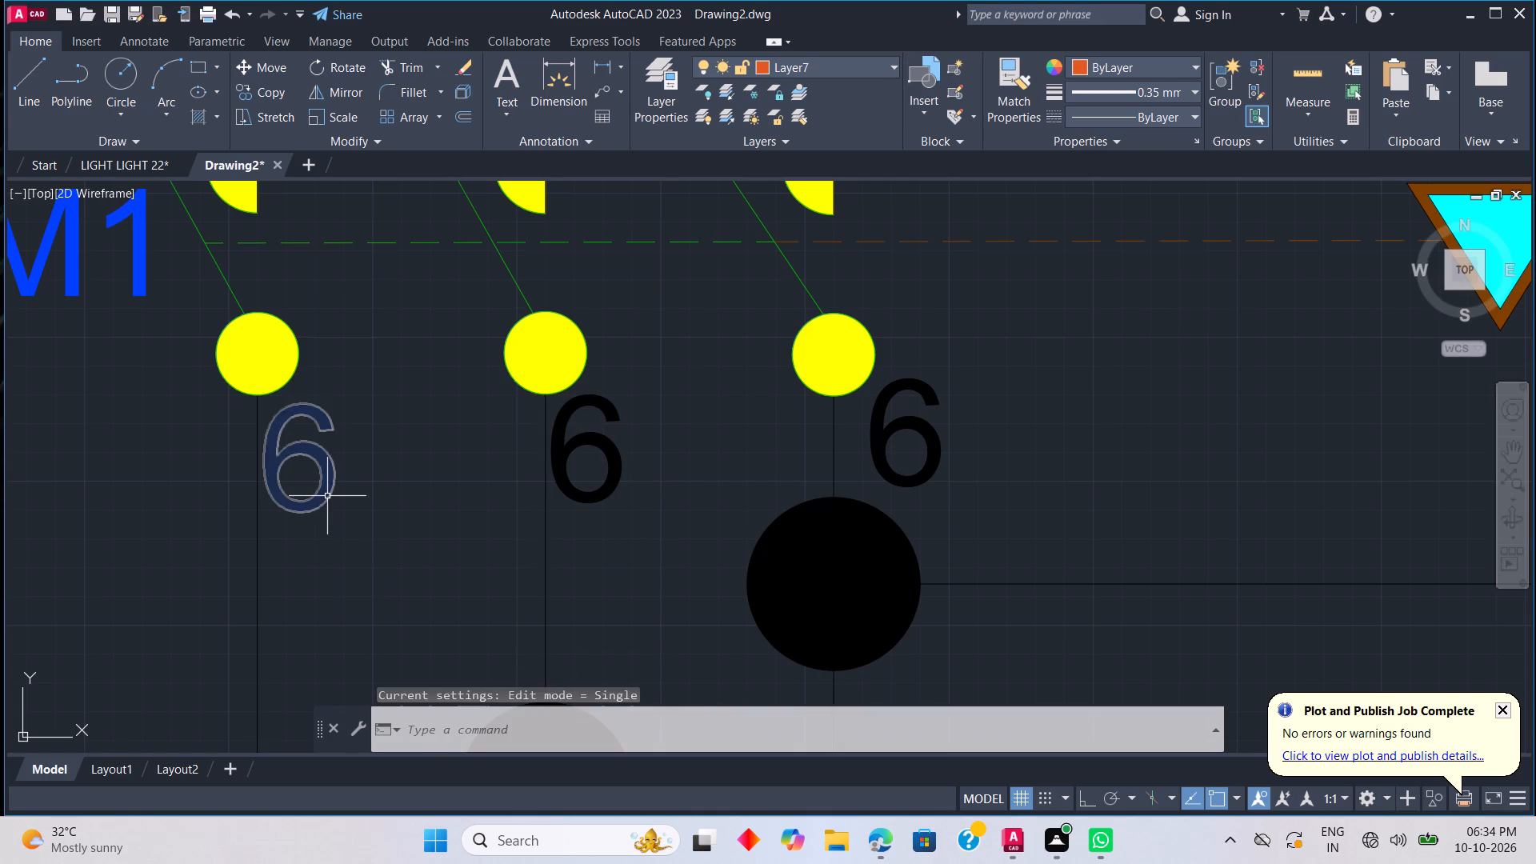
Rename the copied 6 label below KM1's leftmost pole as 2.
double_click(327, 496)
key("equal")
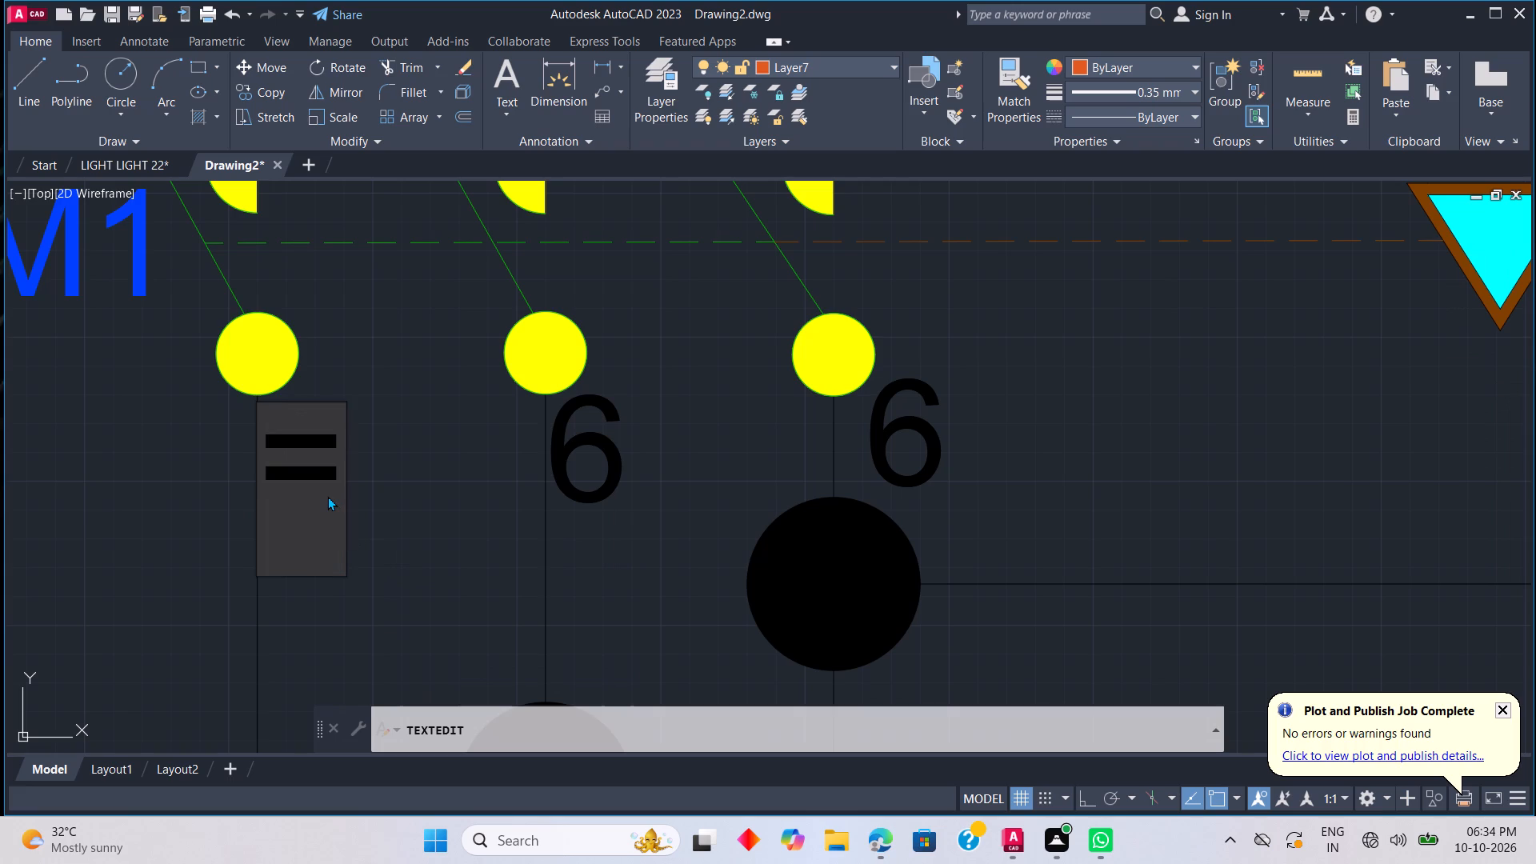
key("BackSpace")
key("2")
left_click(604, 514)
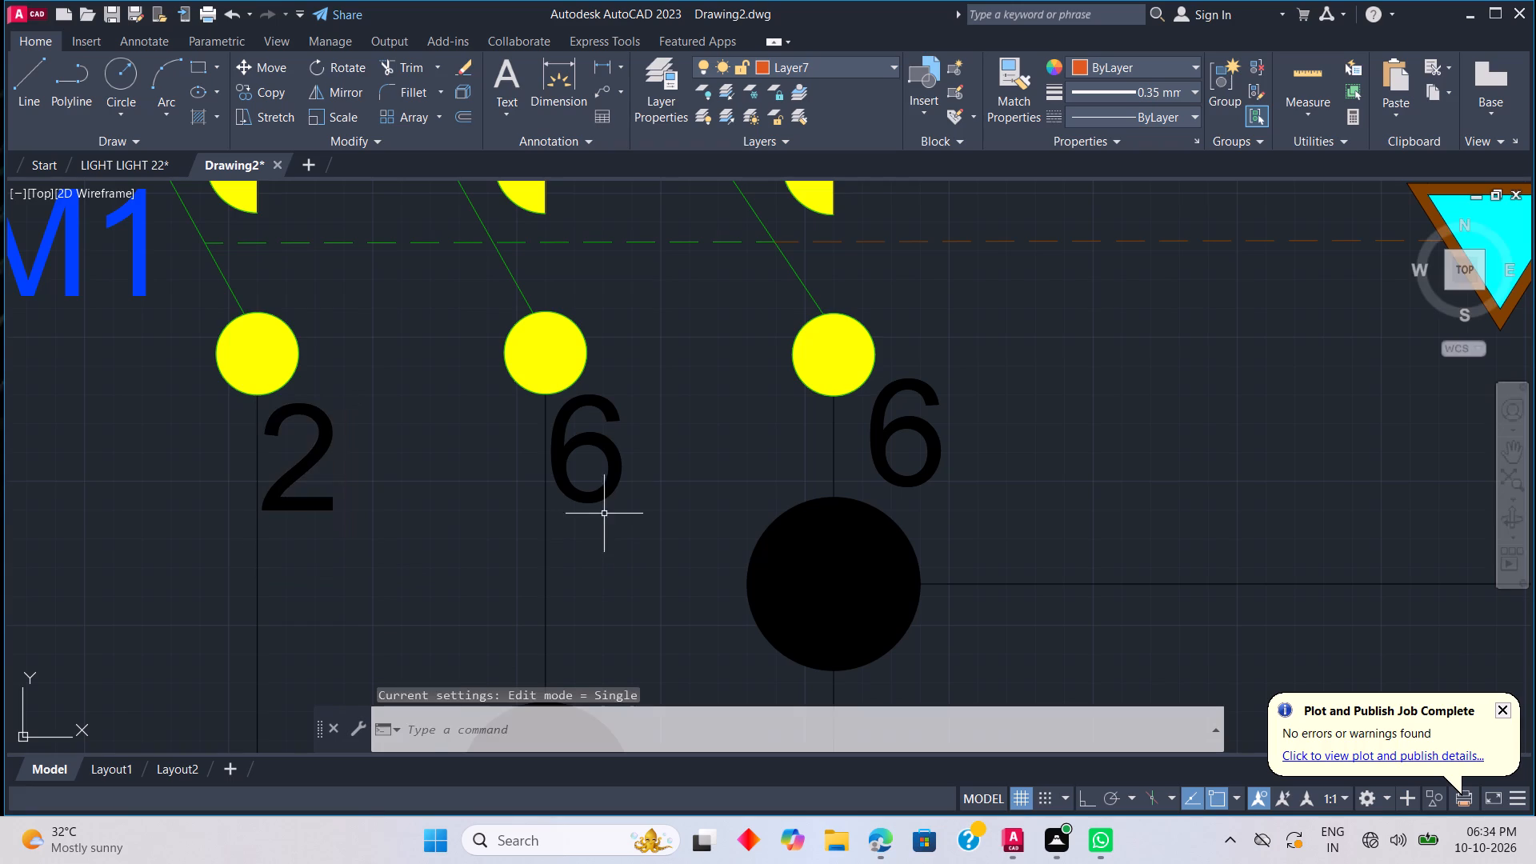
Rename the copied 6 label below KM1's middle pole as 4.
left_click(627, 457)
triple_click(618, 463)
key("Escape")
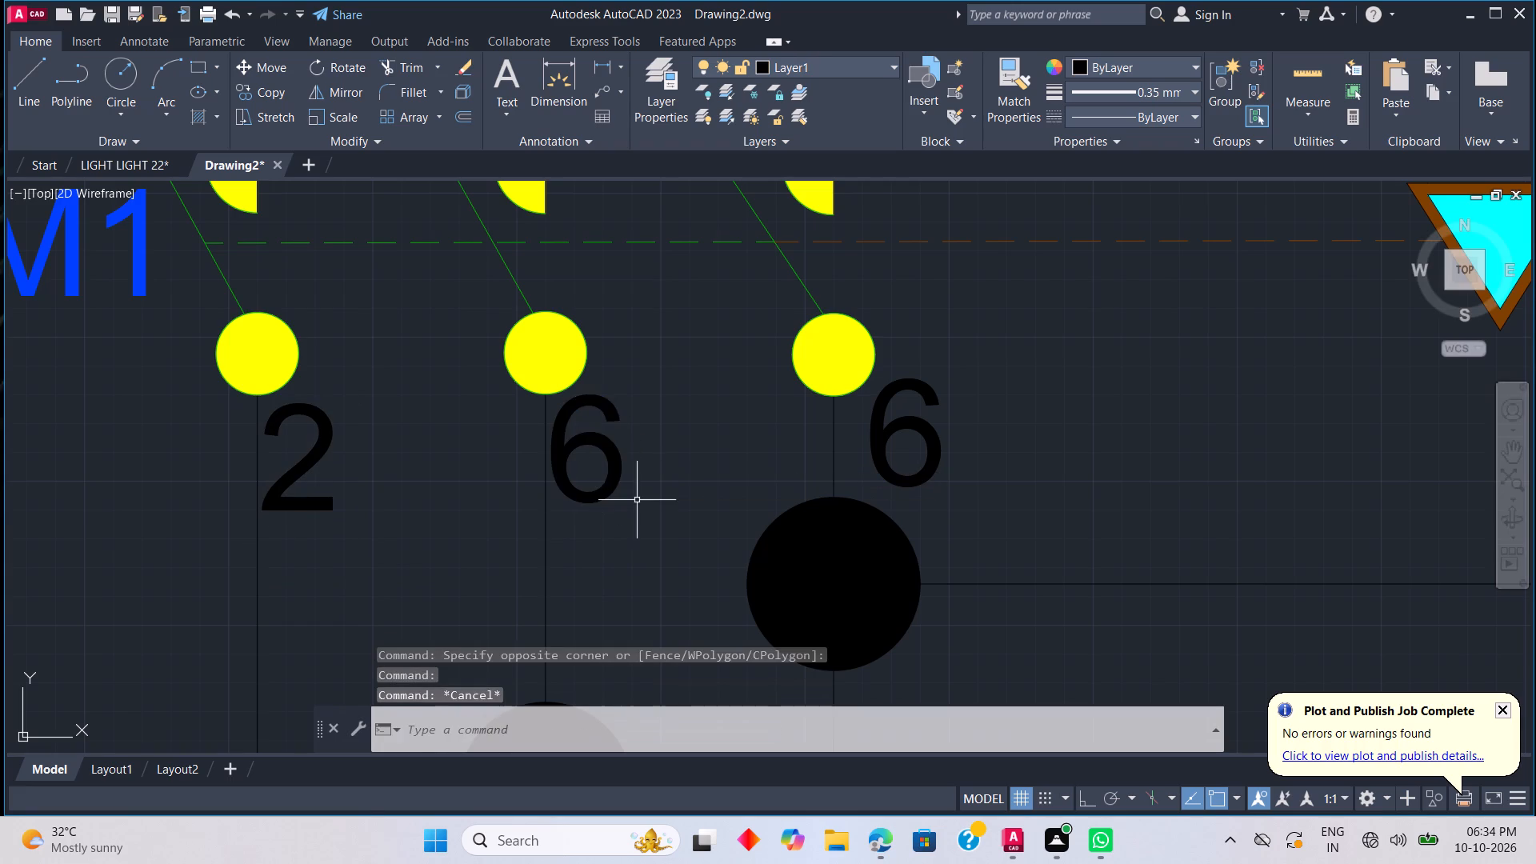
double_click(619, 473)
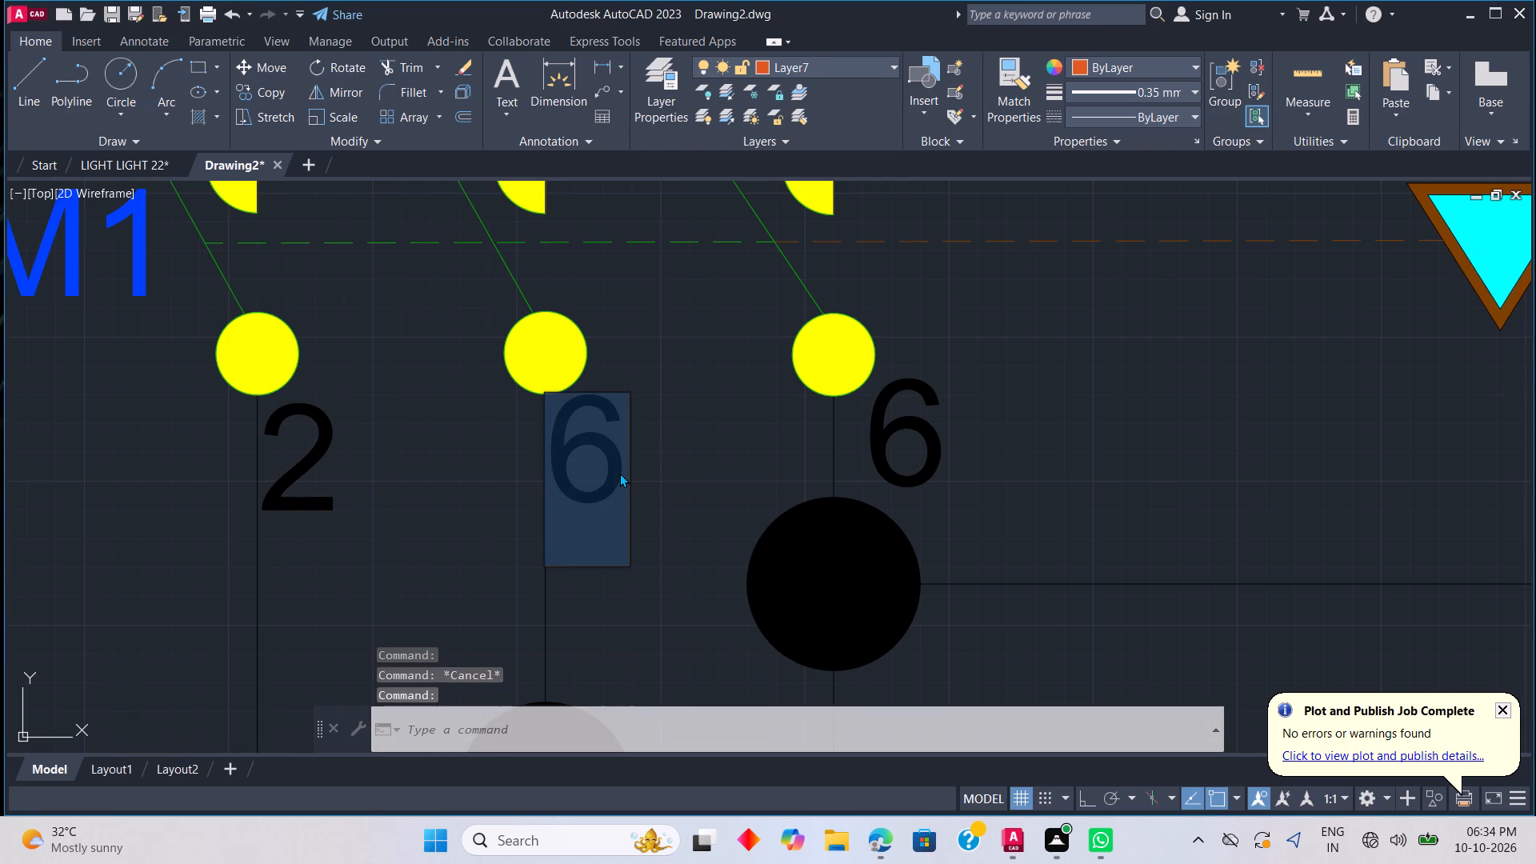
key("4")
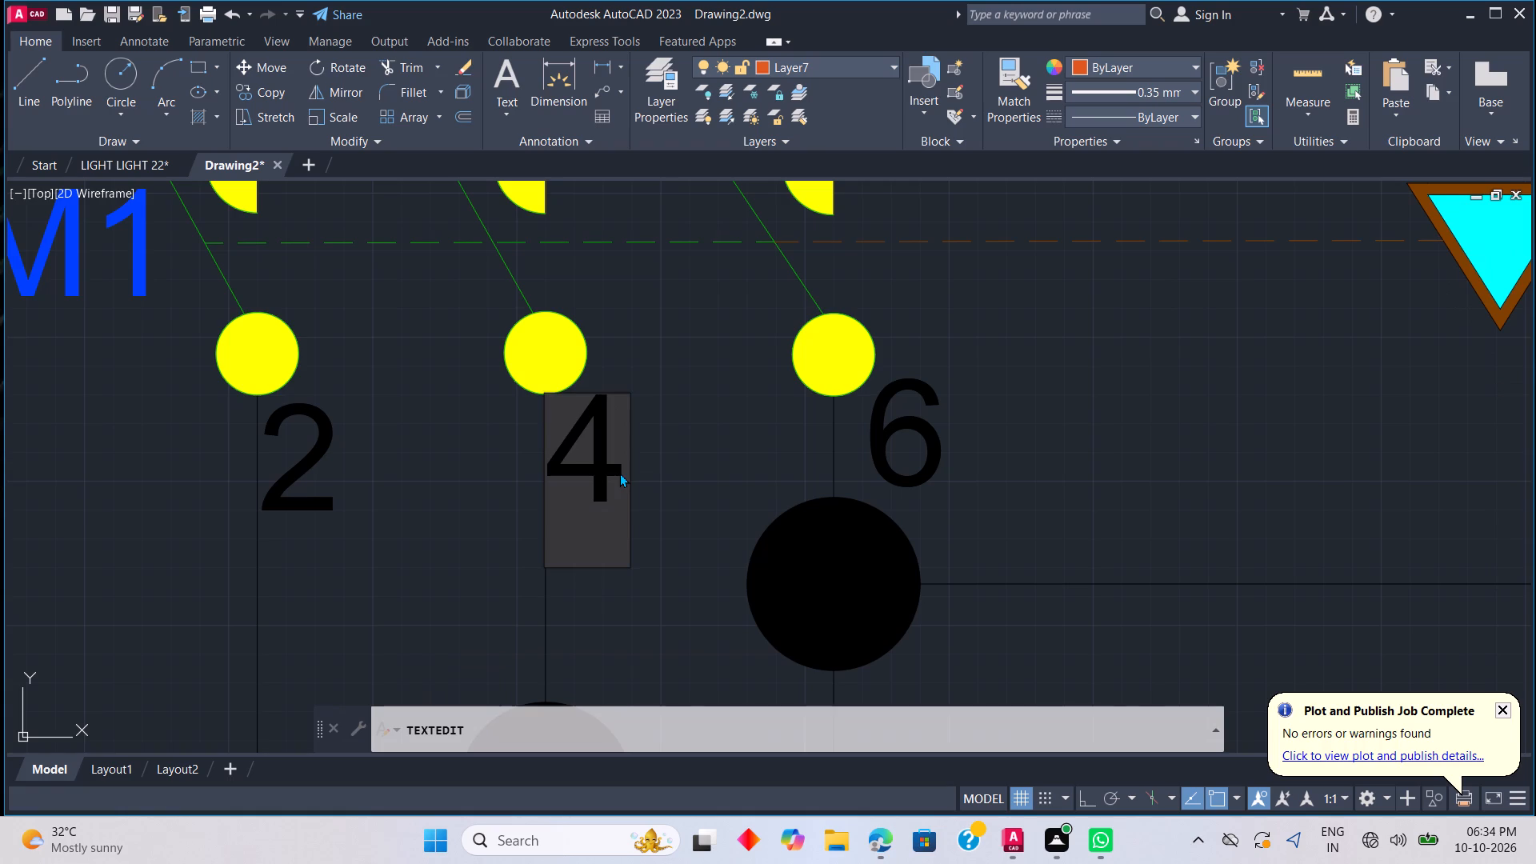
left_click(1040, 353)
Rename the 6 label above KM1's rightmost pole as 5.
scroll(942, 372, "down", 2)
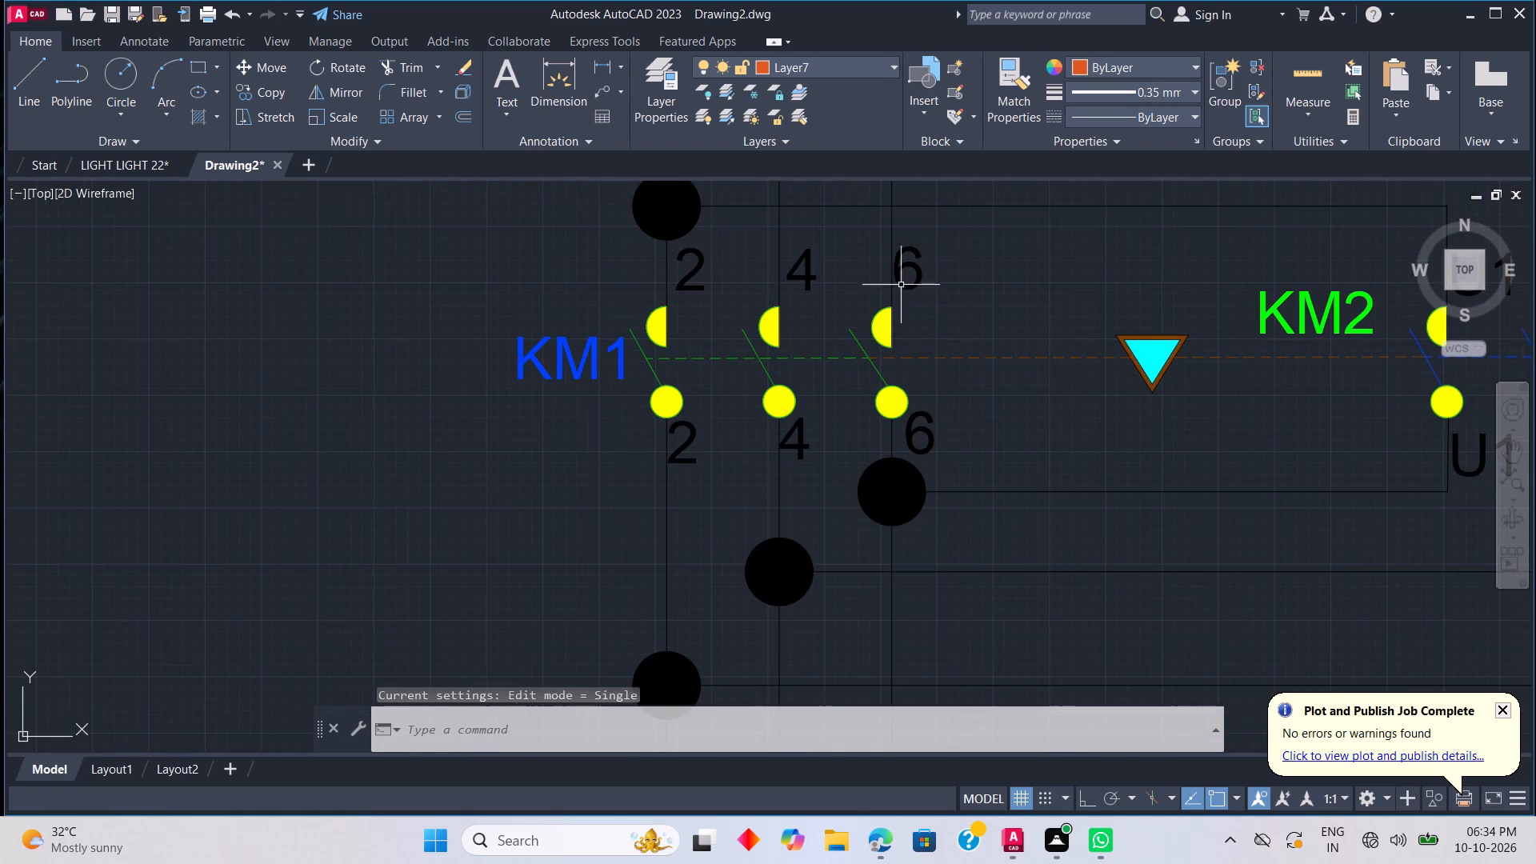
middle_click_drag(915, 276, 976, 530)
scroll(955, 517, "up", 2)
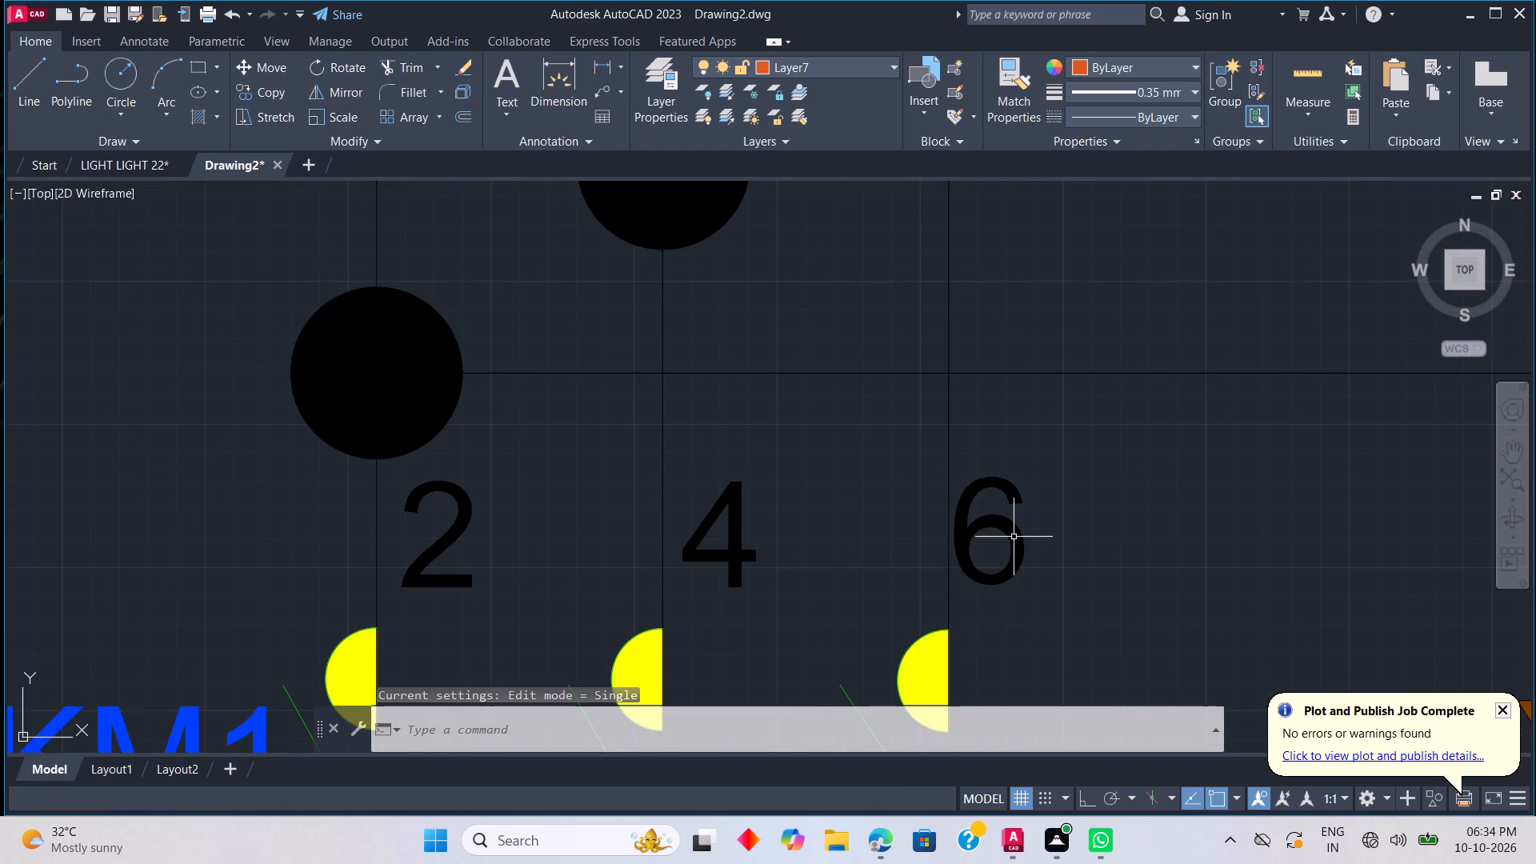
double_click(1020, 526)
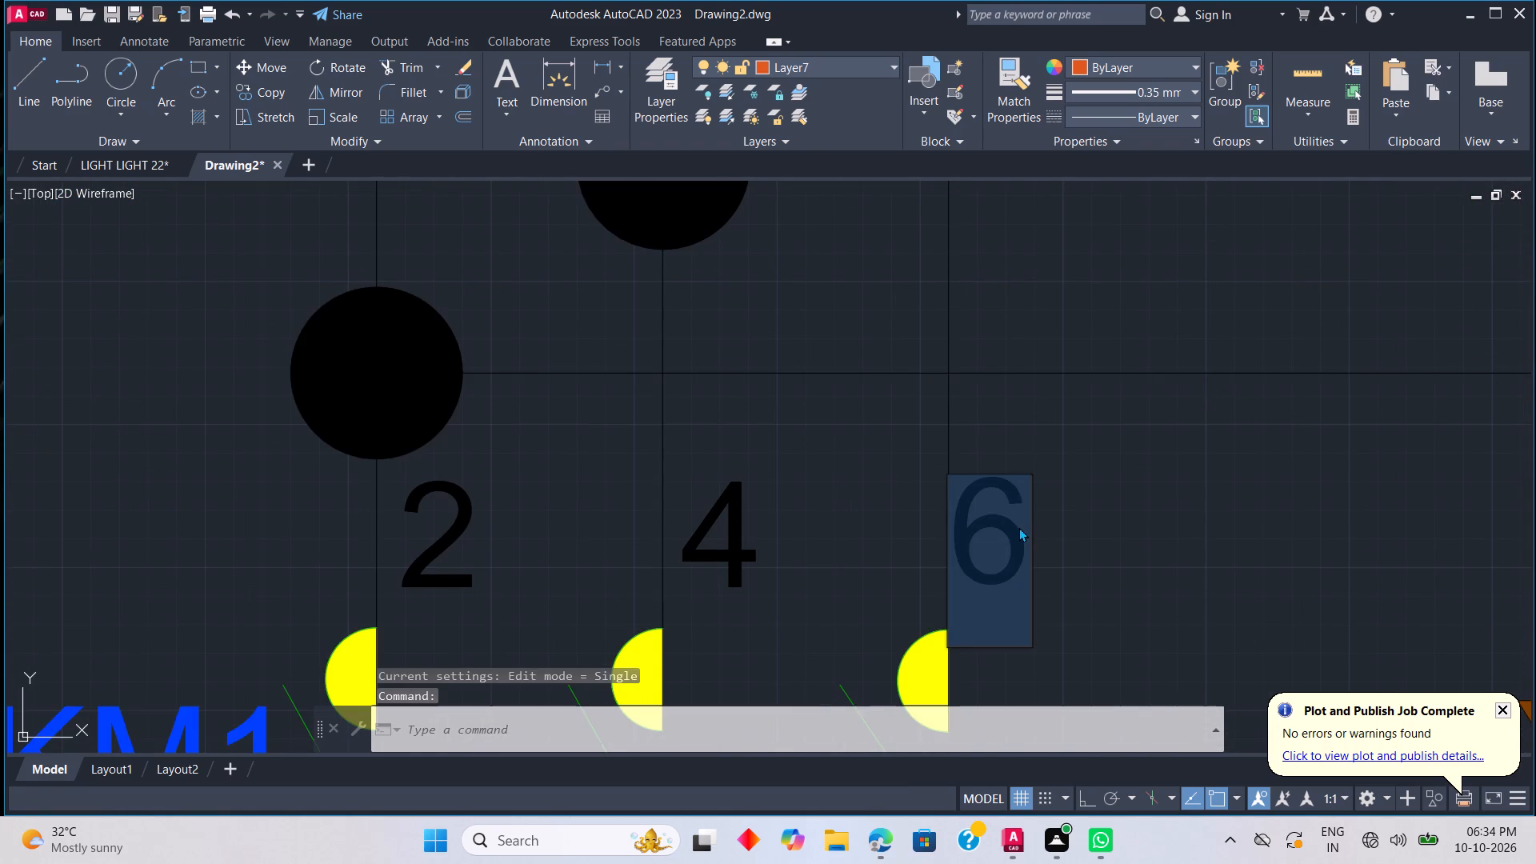
key("5")
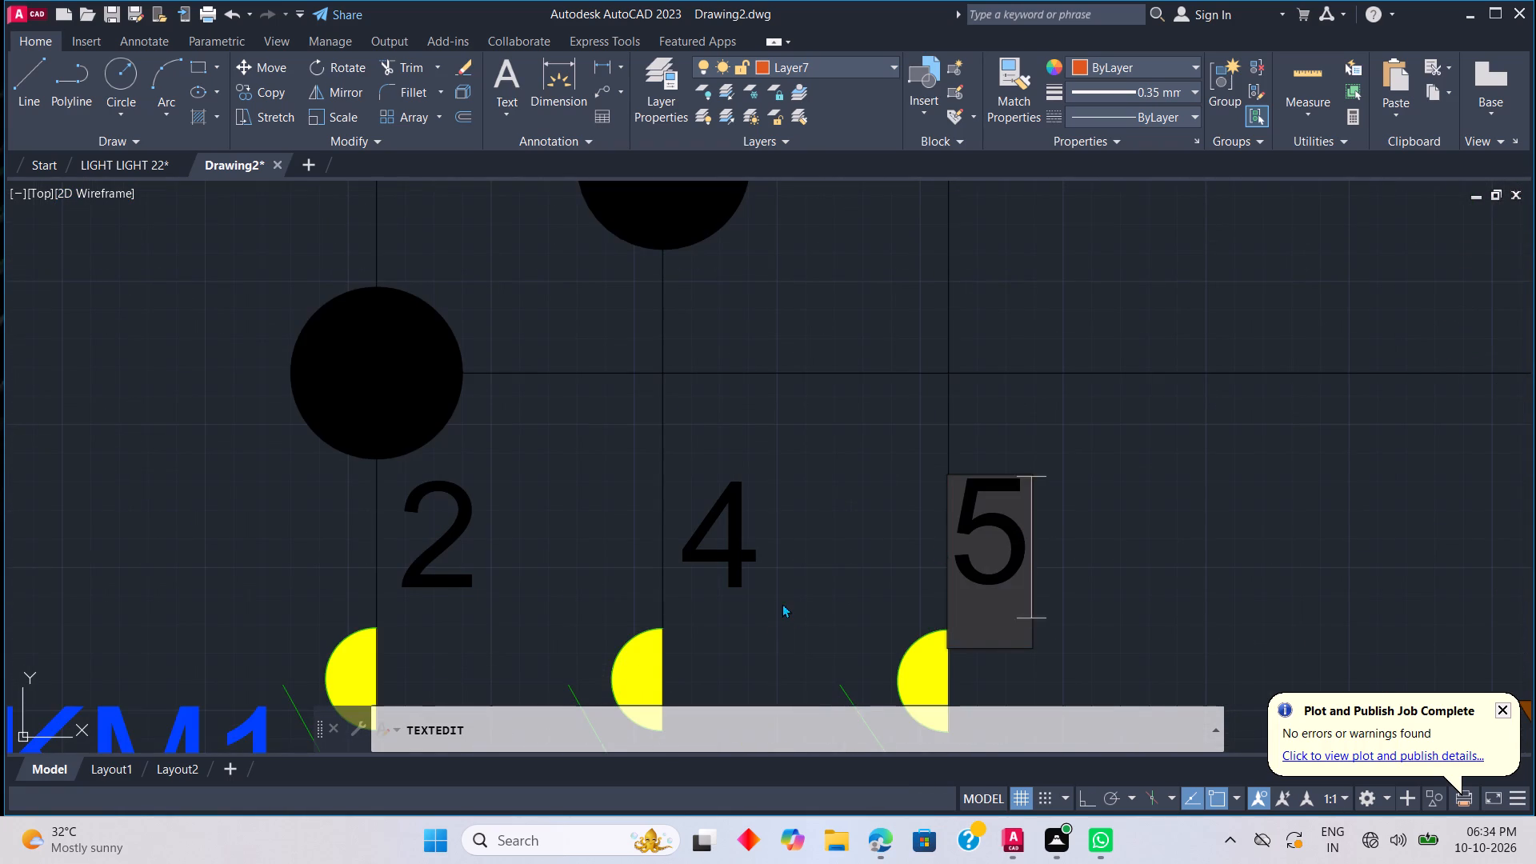
left_click(782, 603)
Rename the 4 label above KM1's middle pole as 3.
double_click(741, 525)
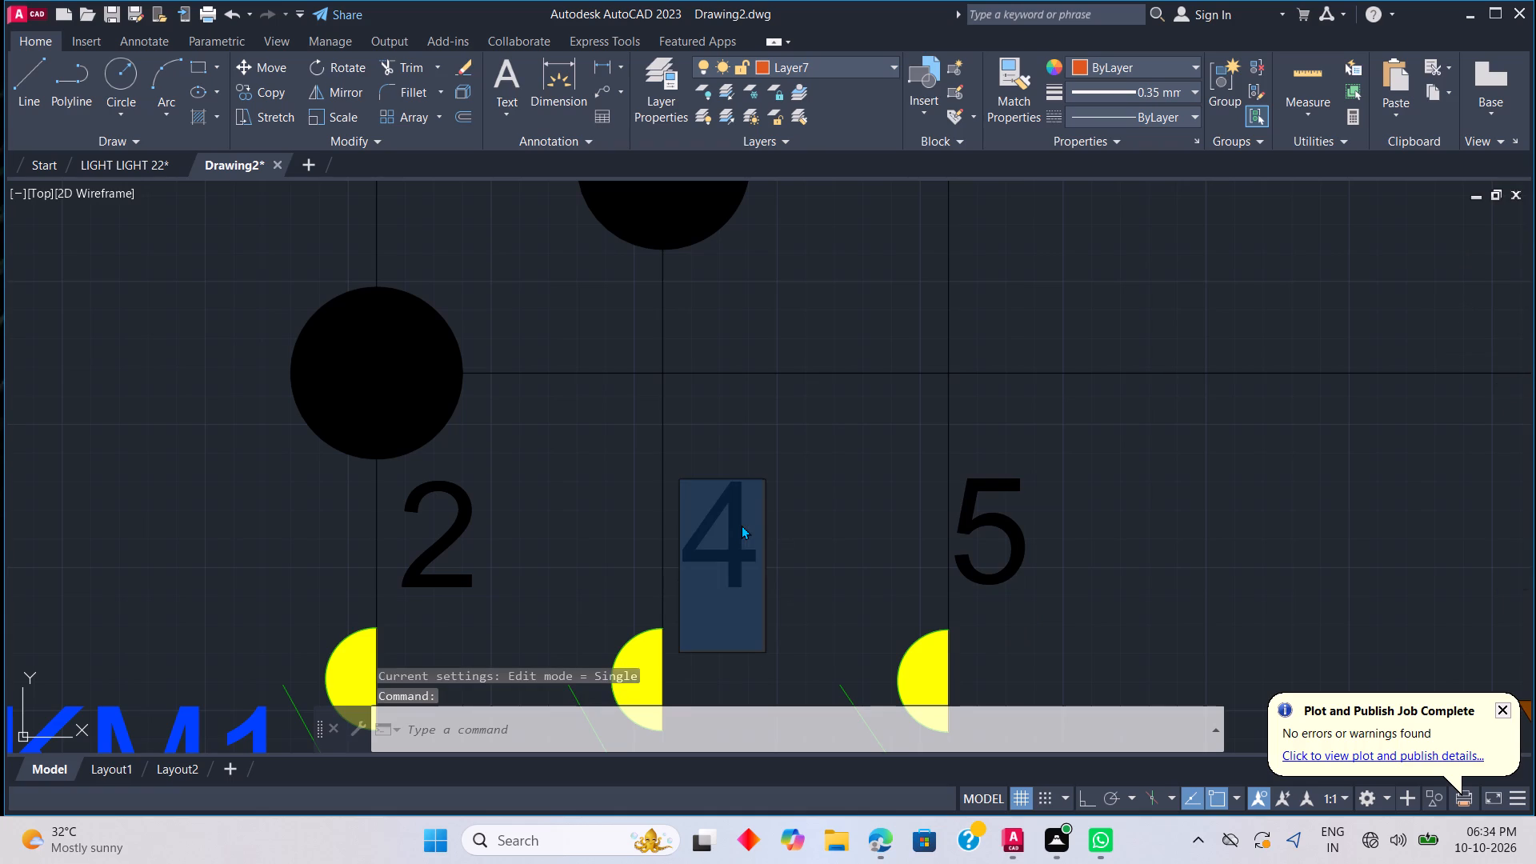
key("3")
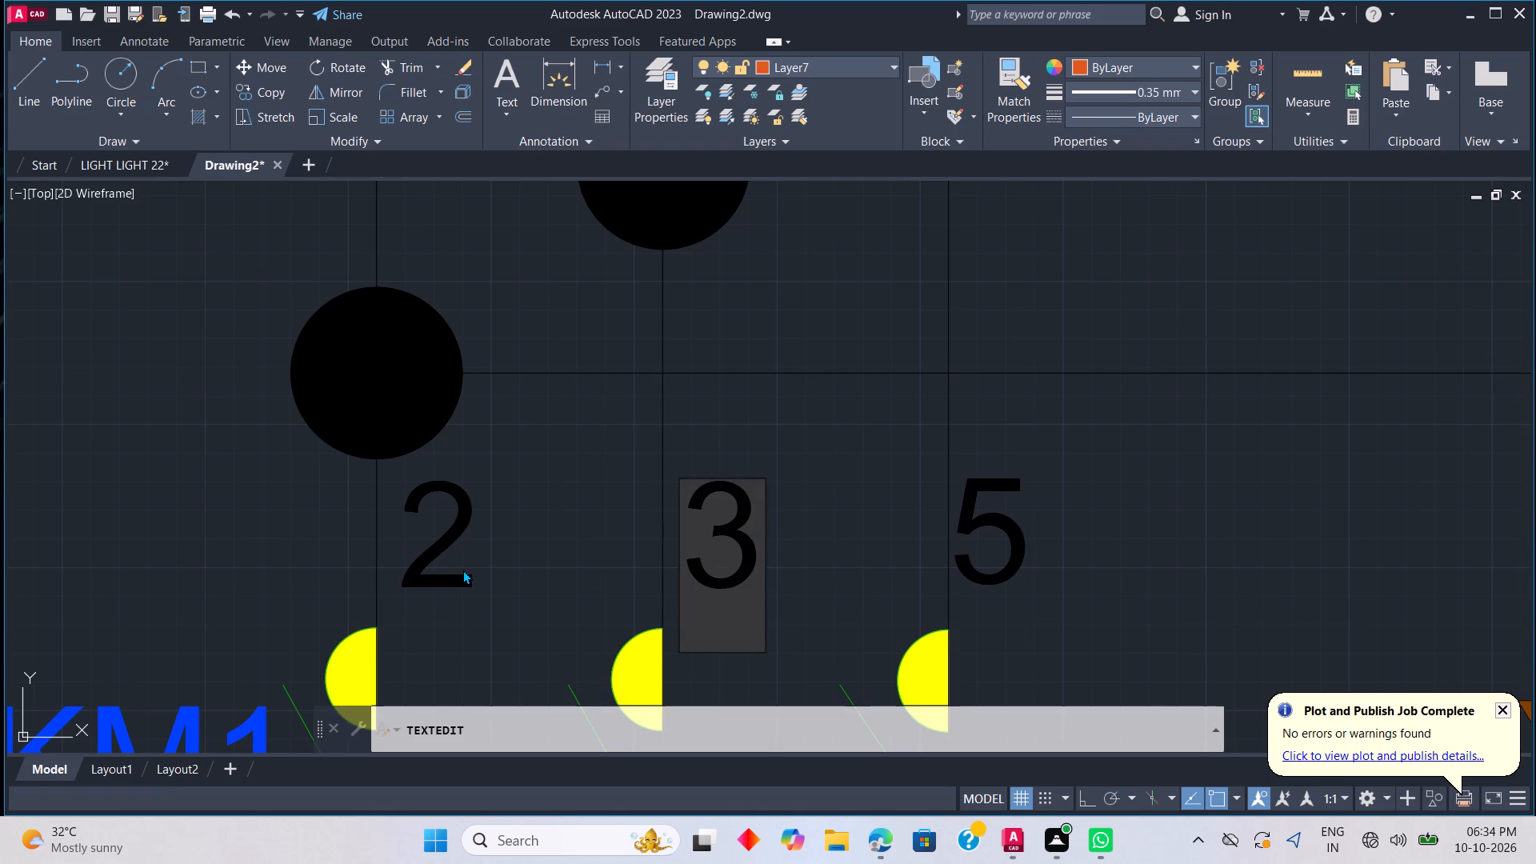
left_click(473, 598)
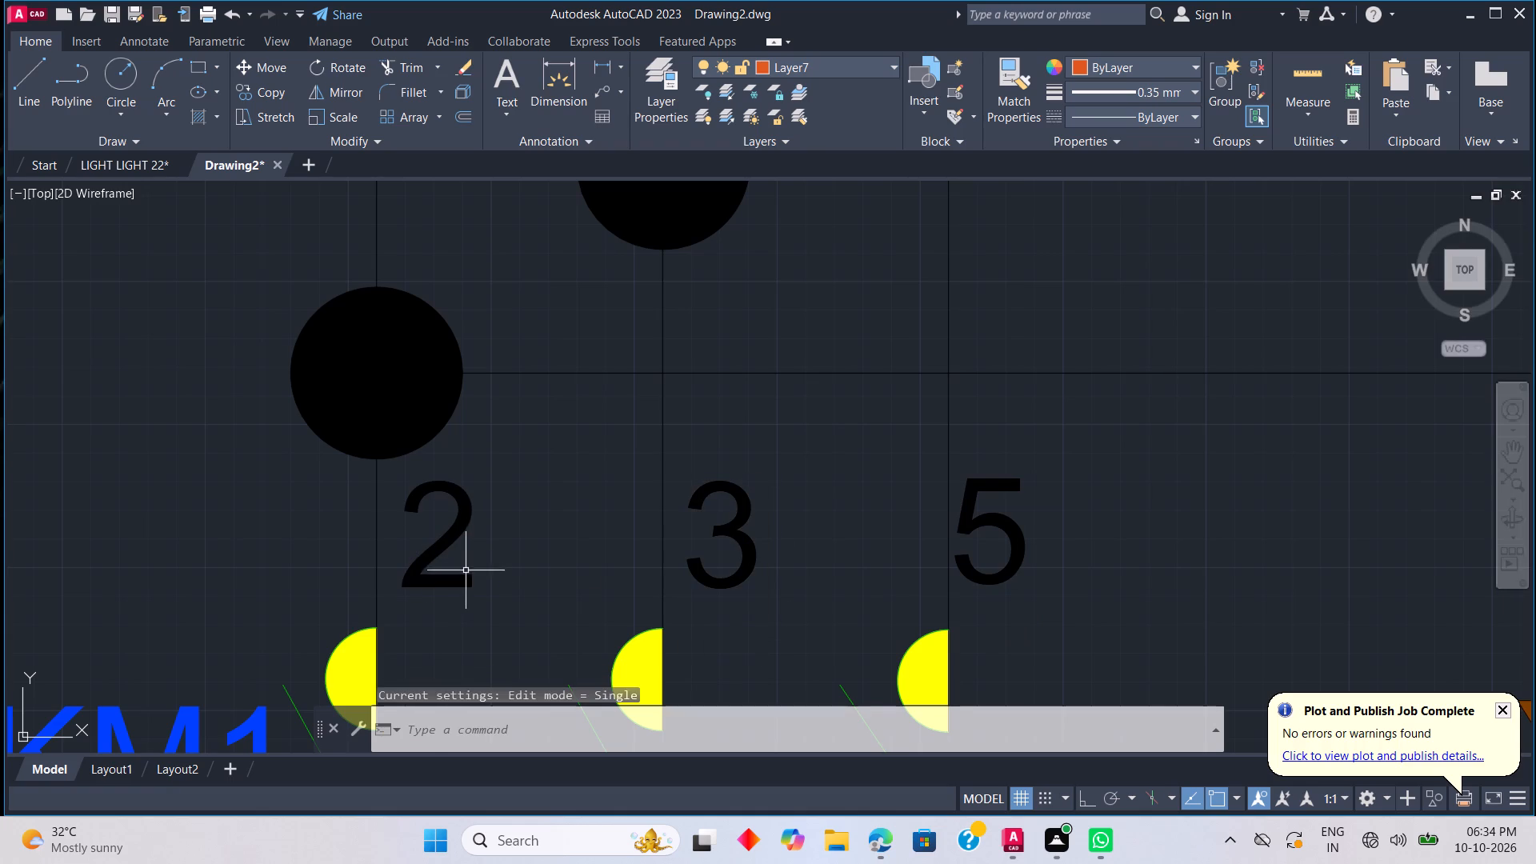
Rename the 2 label above KM1's leftmost pole as 1.
double_click(469, 587)
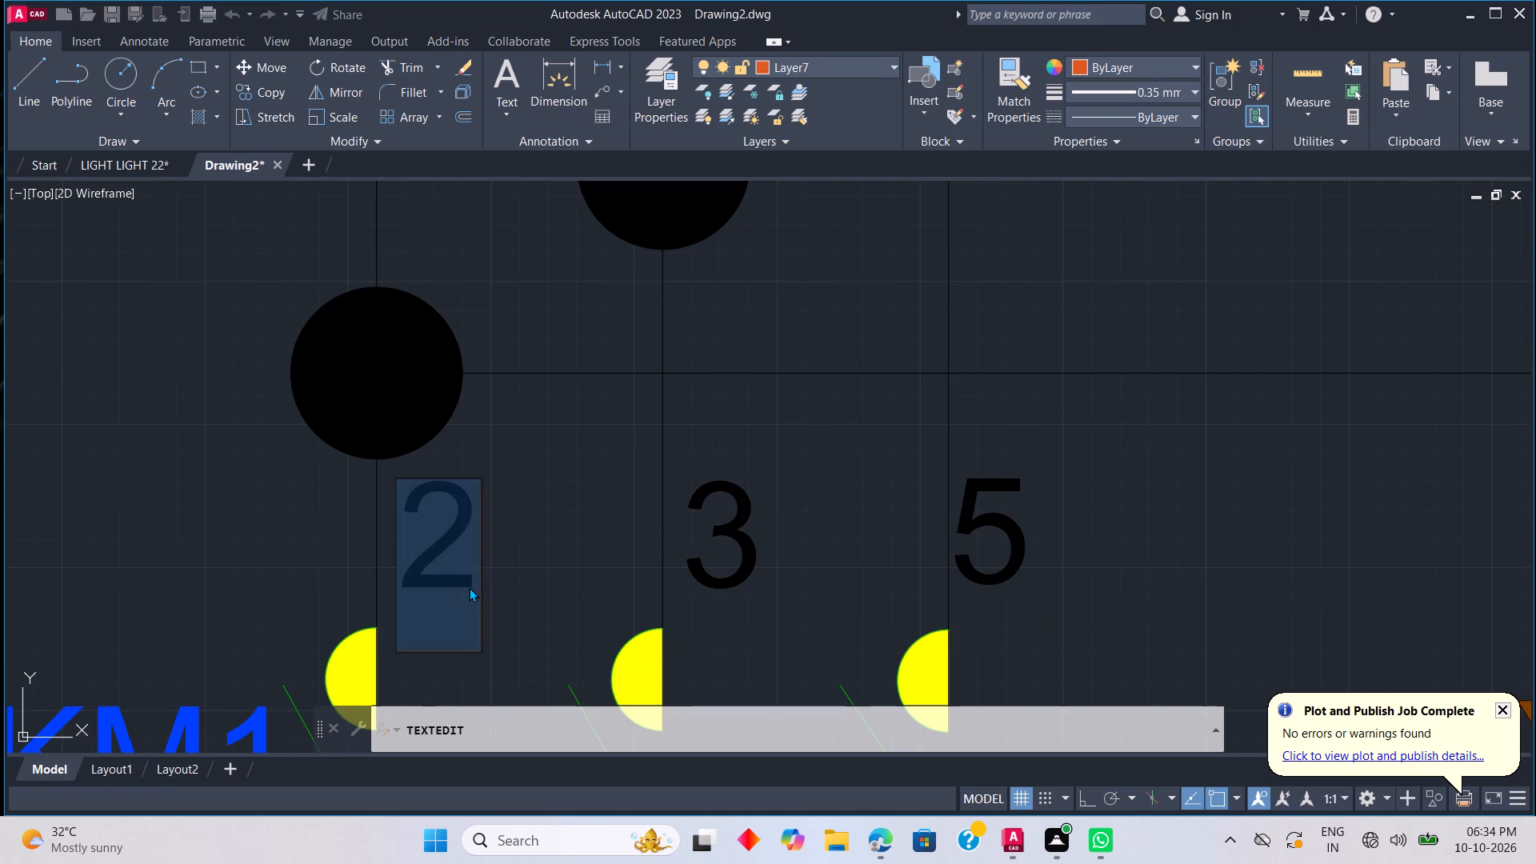
key("1")
left_click(617, 563)
Rename the copied U1 label below KM2's leftmost pole as 2.
scroll(840, 536, "down", 2)
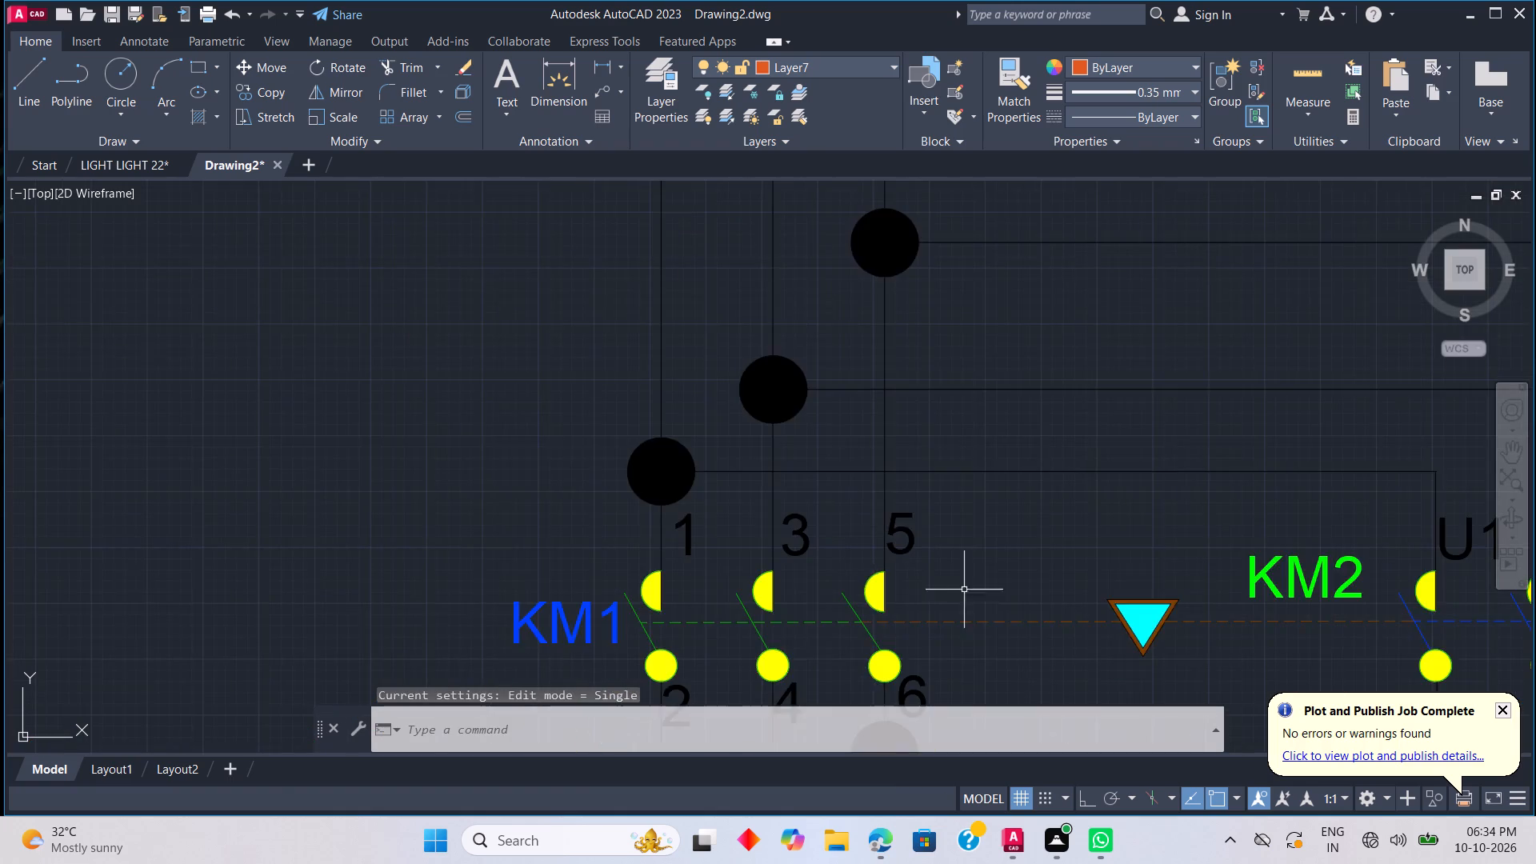
scroll(990, 597, "down", 3)
middle_click_drag(1033, 538, 861, 450)
scroll(866, 469, "down", 1)
scroll(912, 526, "up", 2)
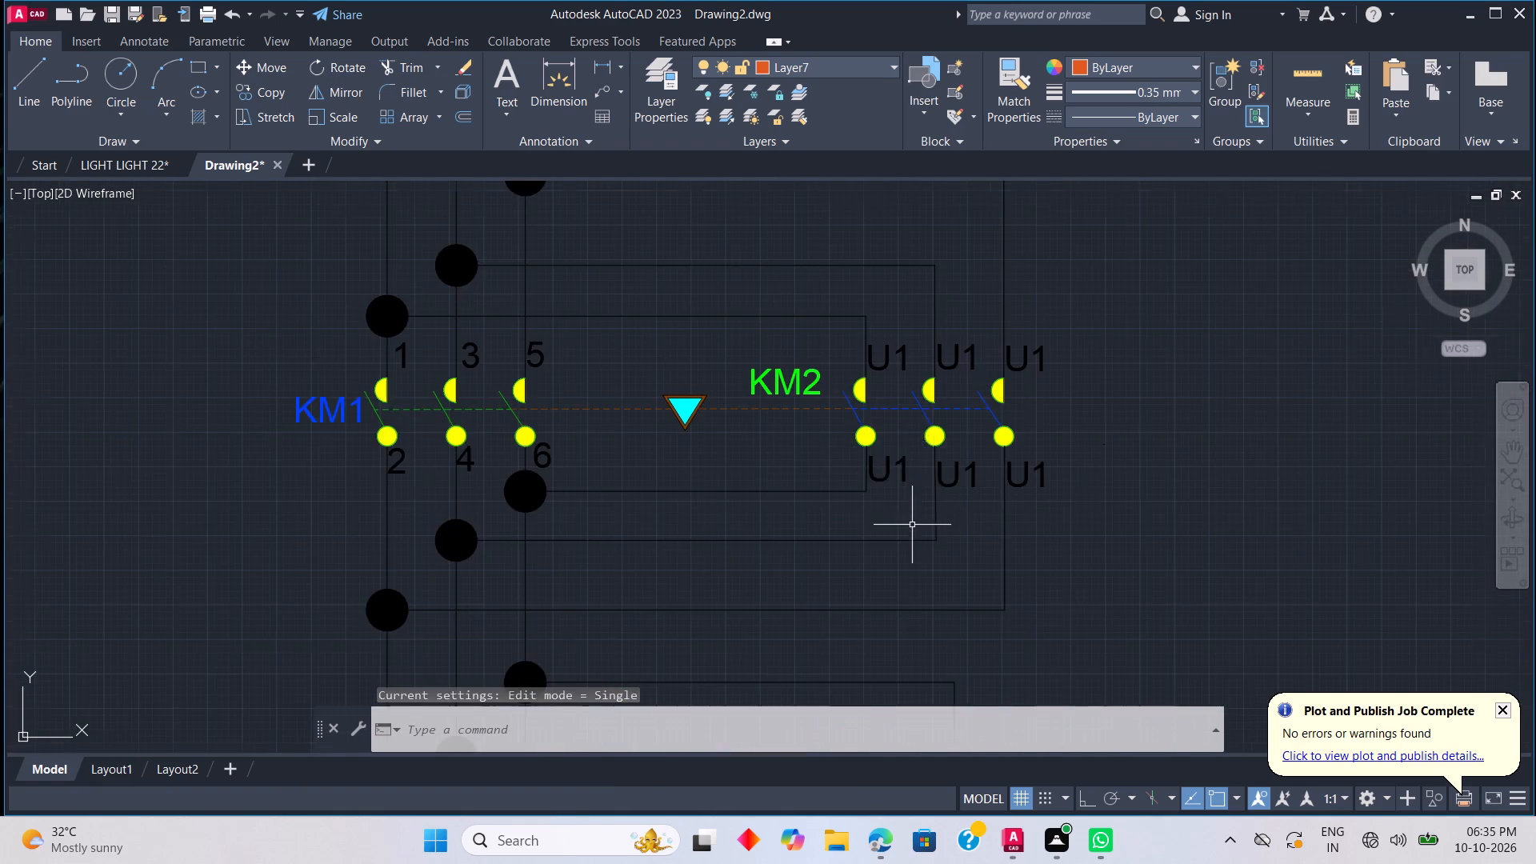
scroll(912, 525, "up", 1)
scroll(936, 450, "up", 2)
double_click(846, 516)
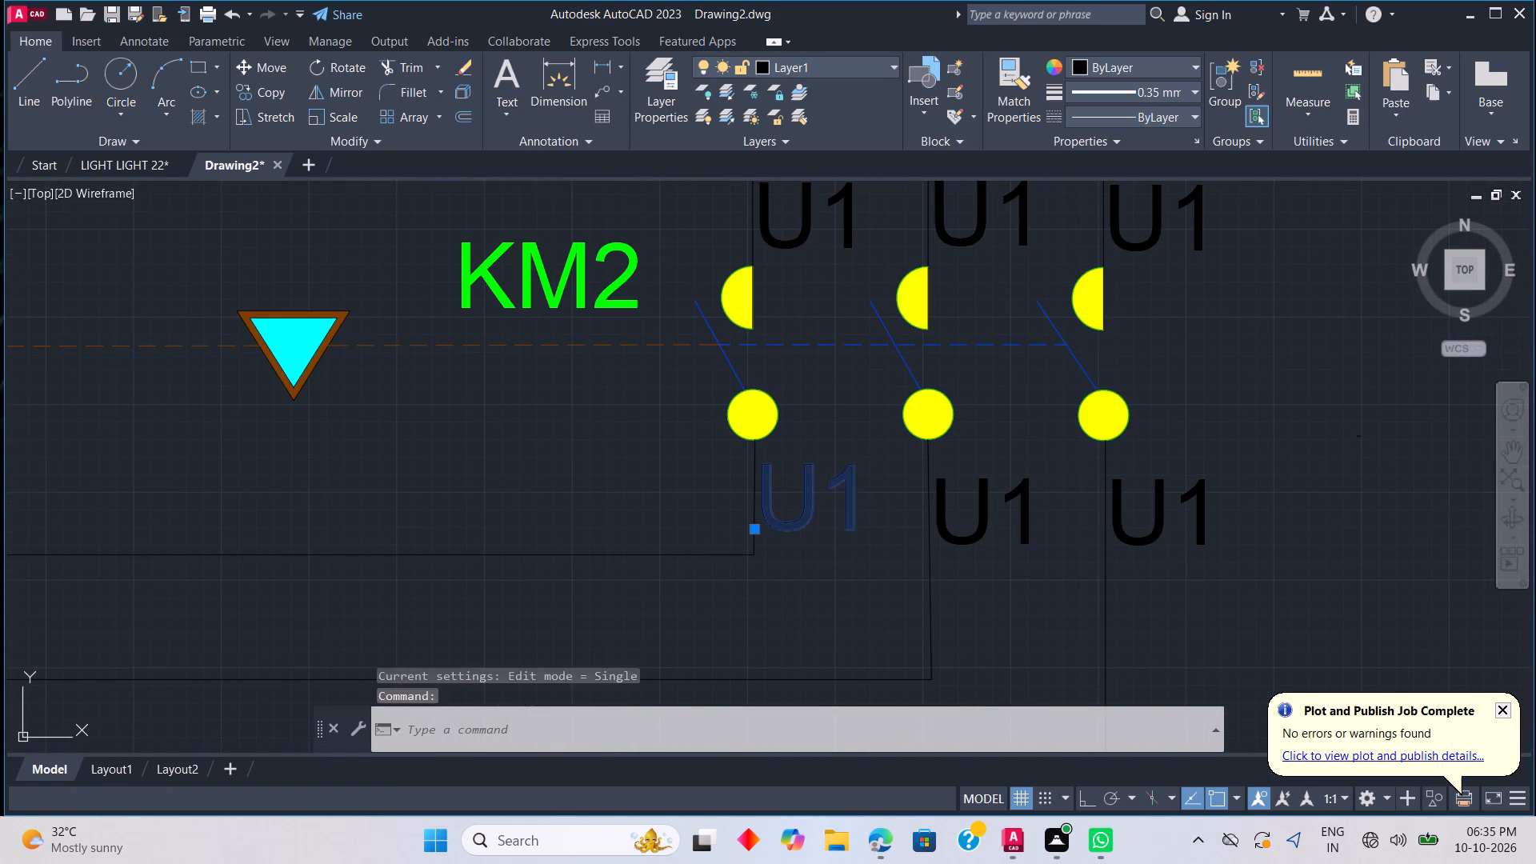
key("BackSpace")
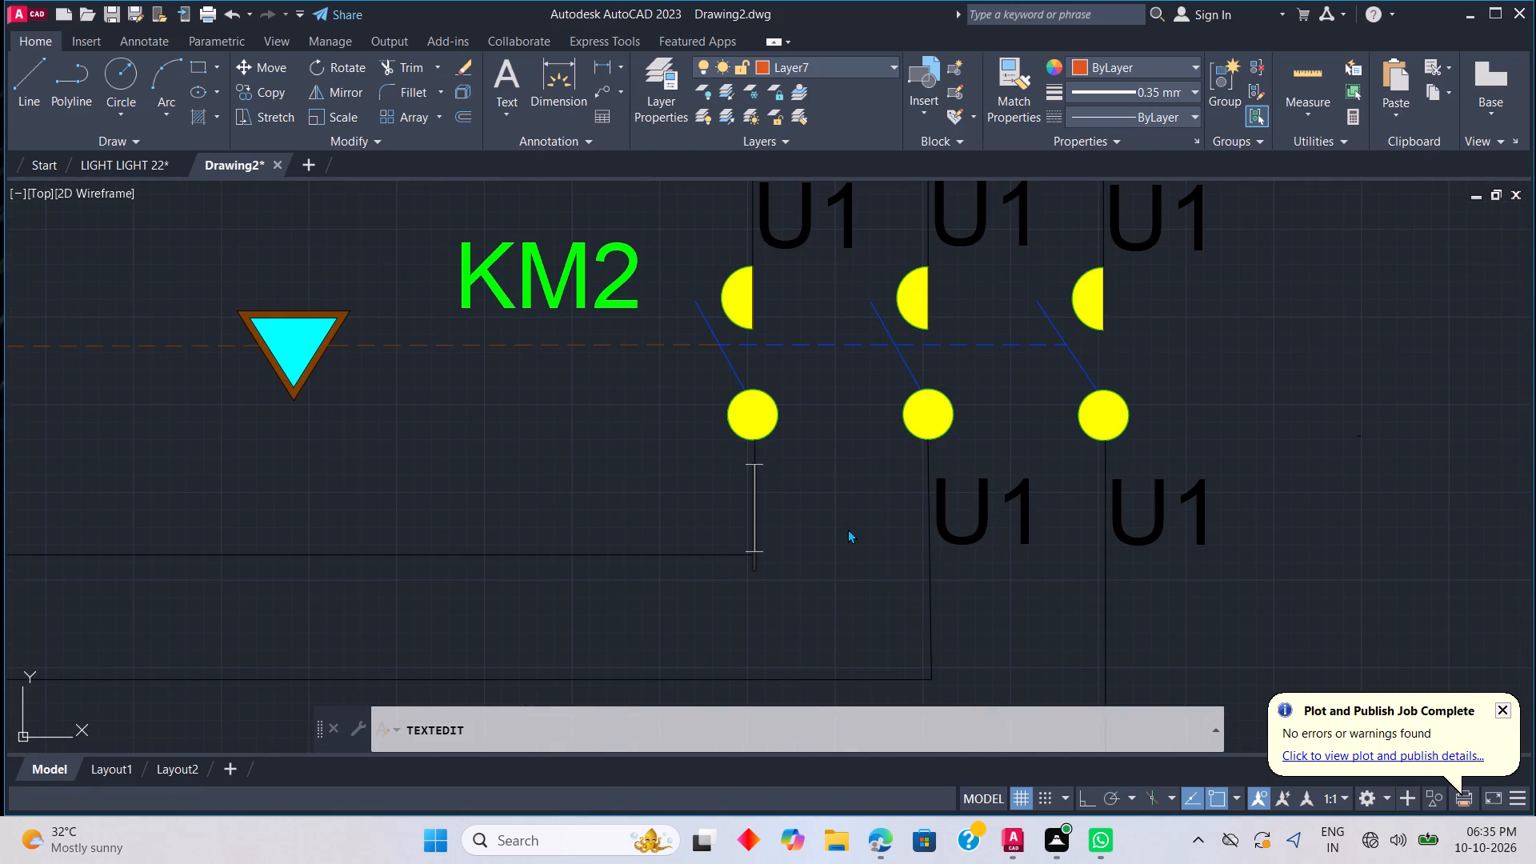
key("2")
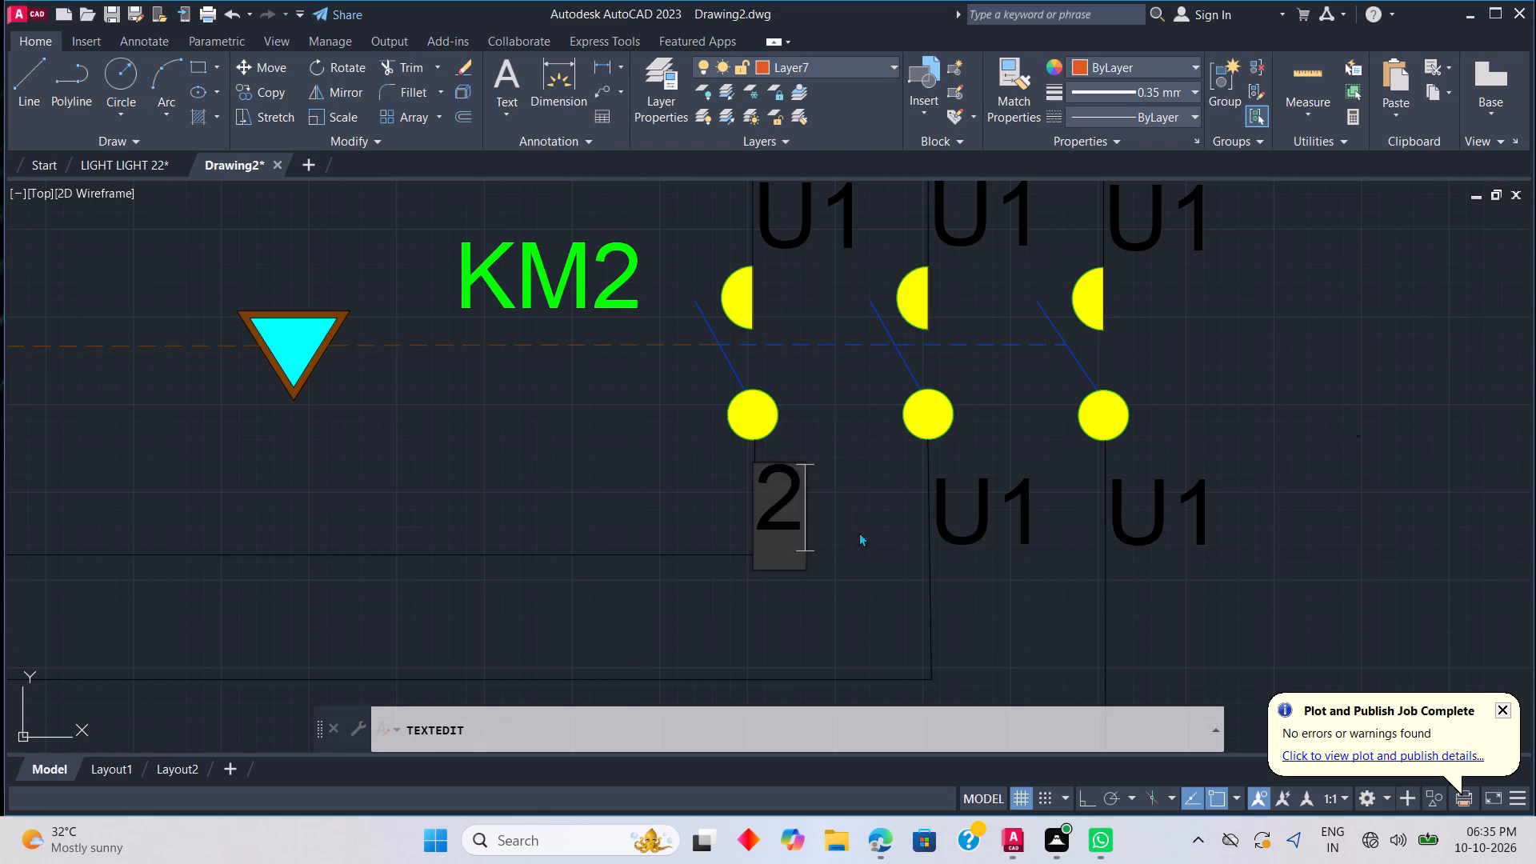
Rename the copied U1 label below KM2's middle pole as 4.
double_click(980, 534)
left_click(985, 526)
triple_click(985, 526)
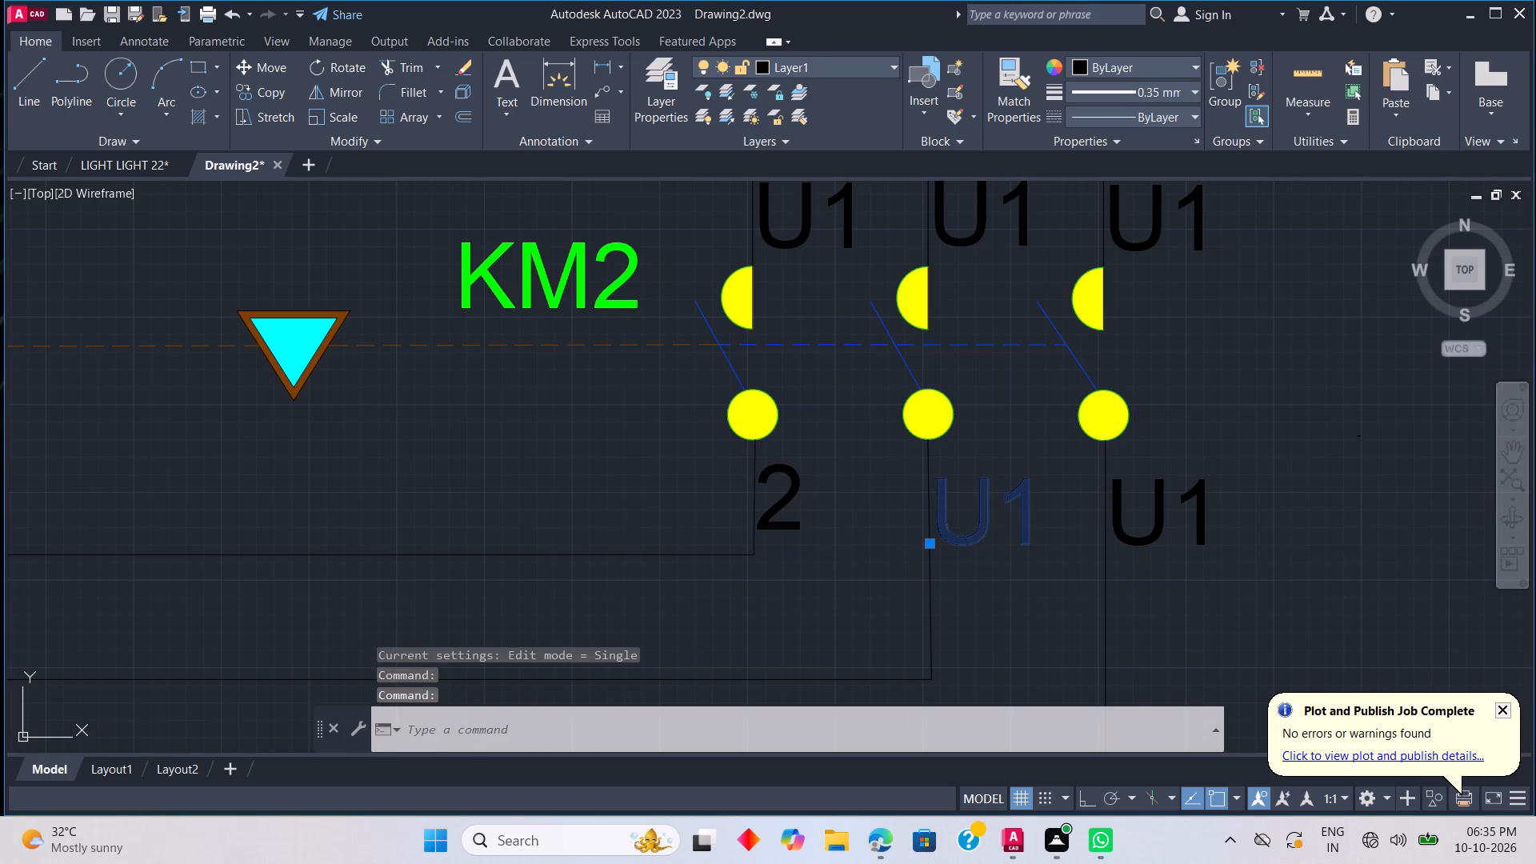
left_click(1038, 518)
key("BackSpace")
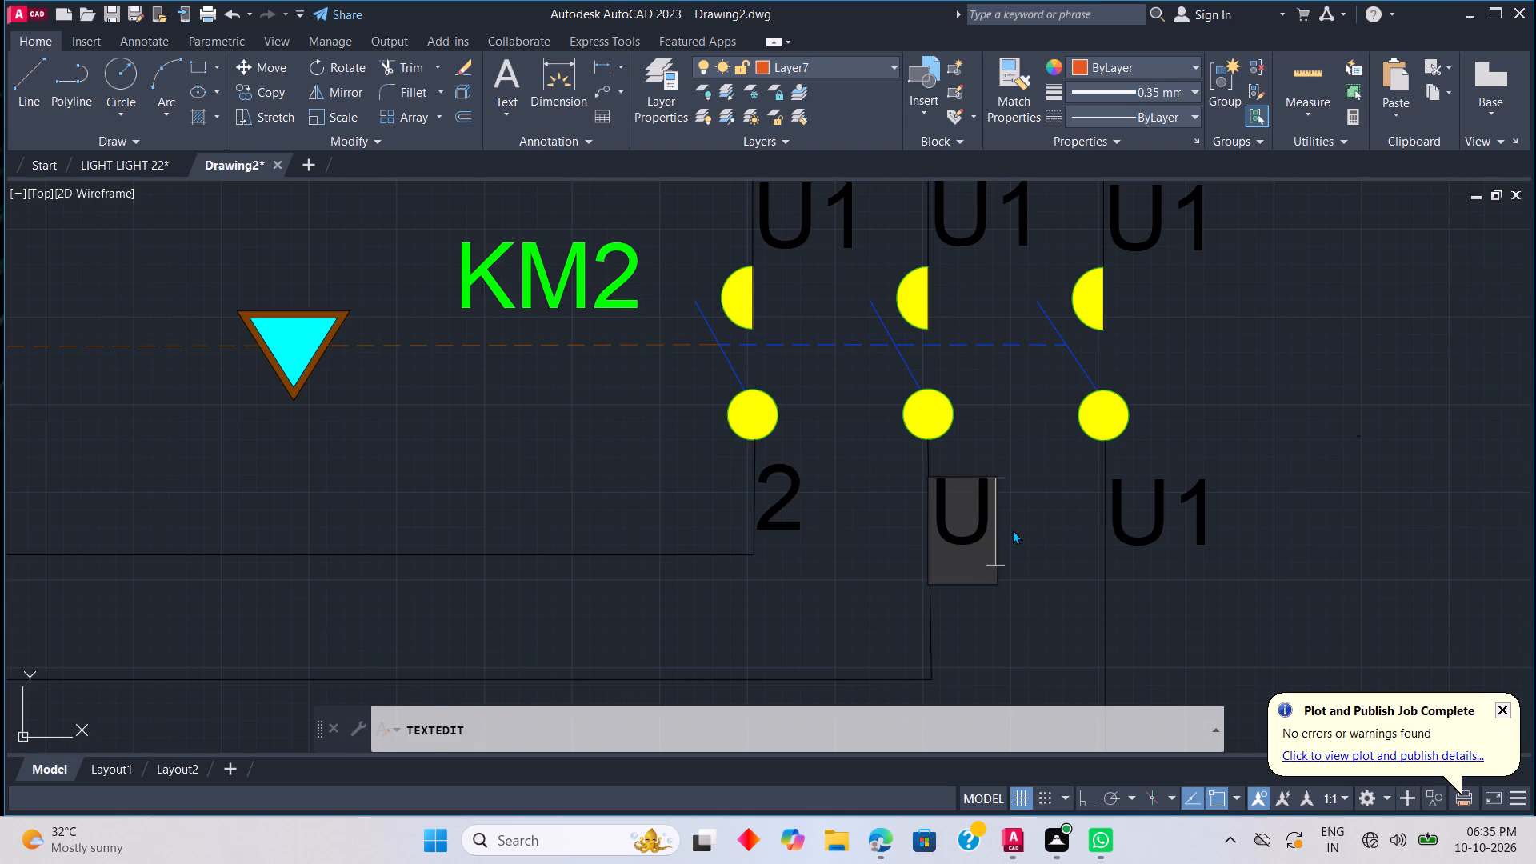
key("BackSpace")
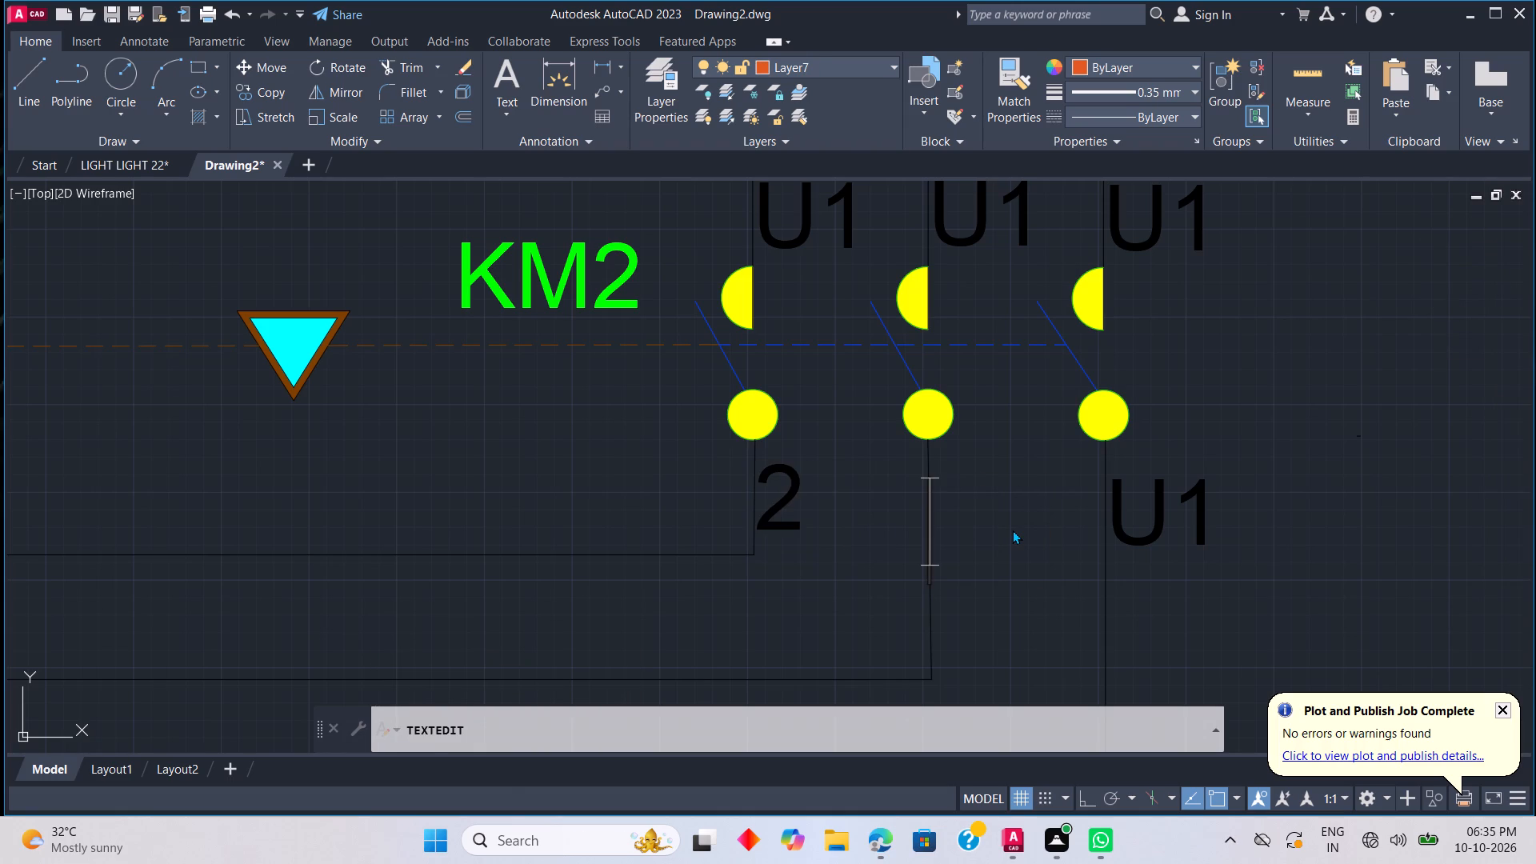
key("4")
left_click(1257, 538)
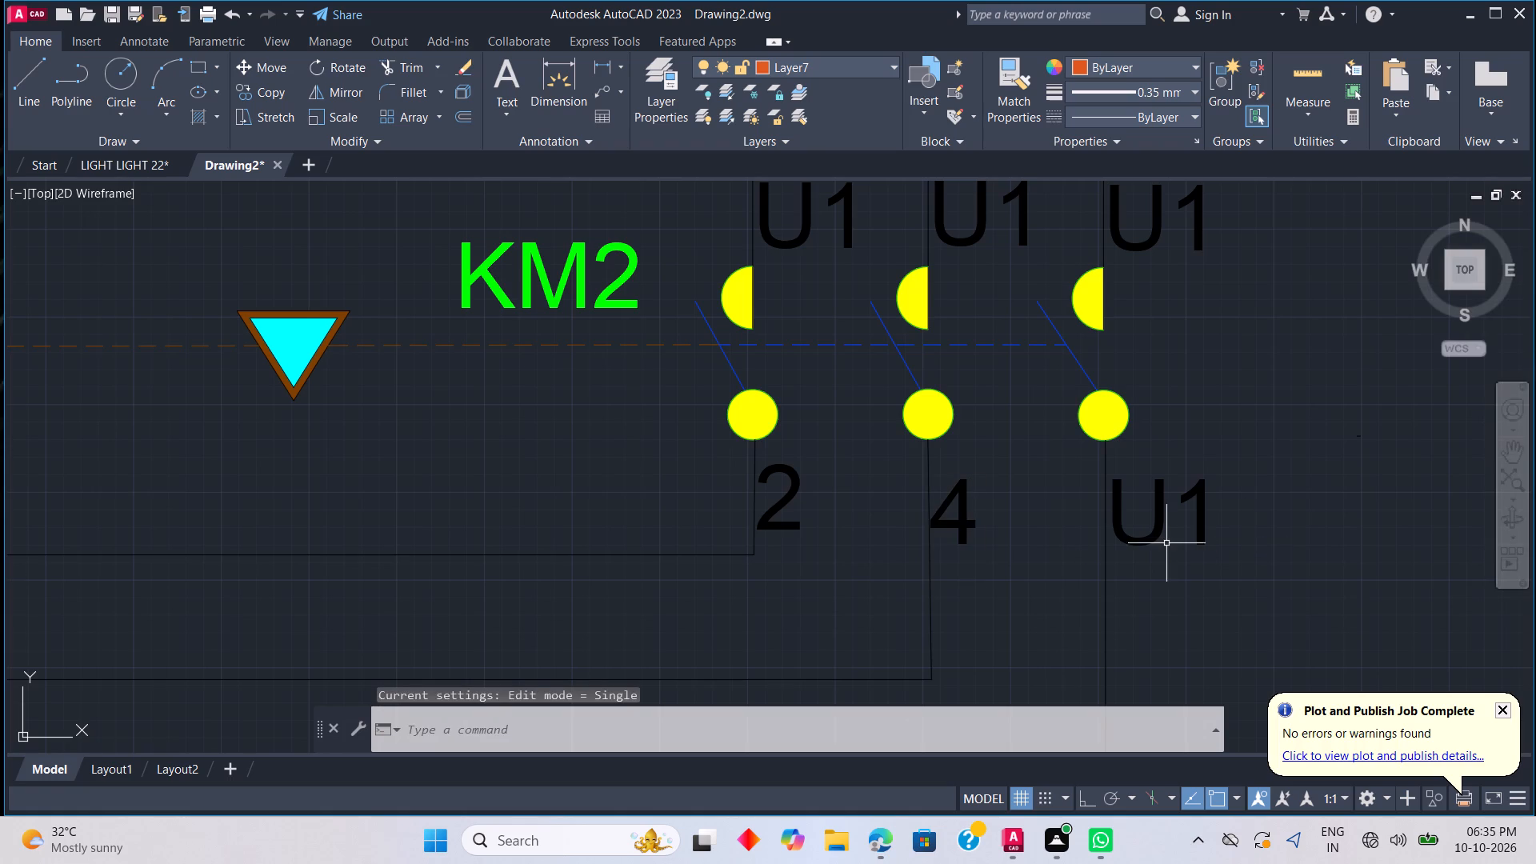
Rename the copied U1 label below KM2's rightmost pole as 6.
double_click(1164, 530)
key("BackSpace")
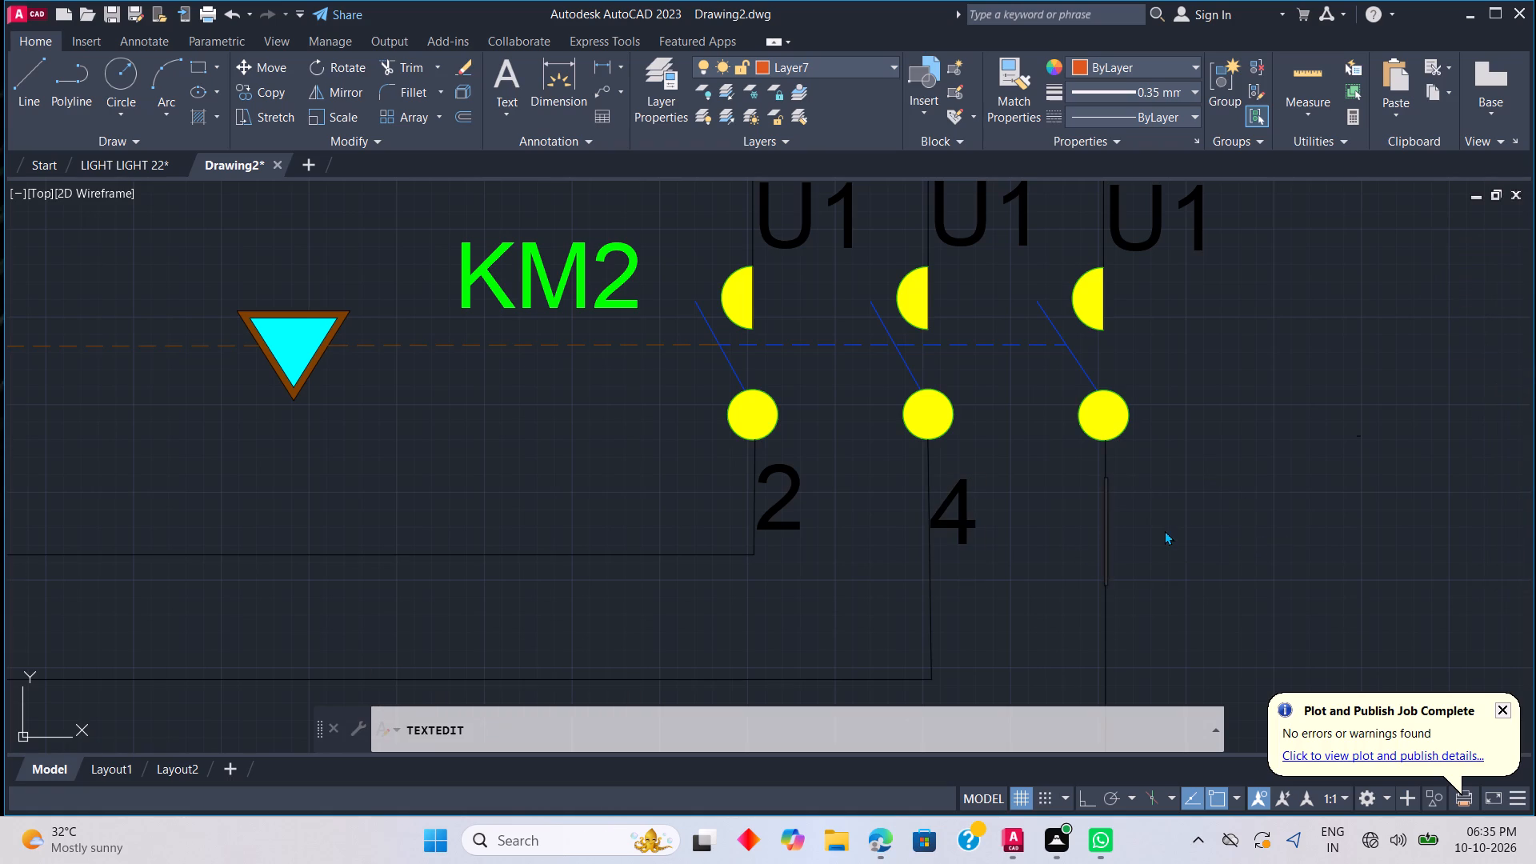
key("6")
left_click_drag(1259, 328, 1250, 342)
Rename the copied U1 label above KM2's rightmost pole as 5.
double_click(1203, 230)
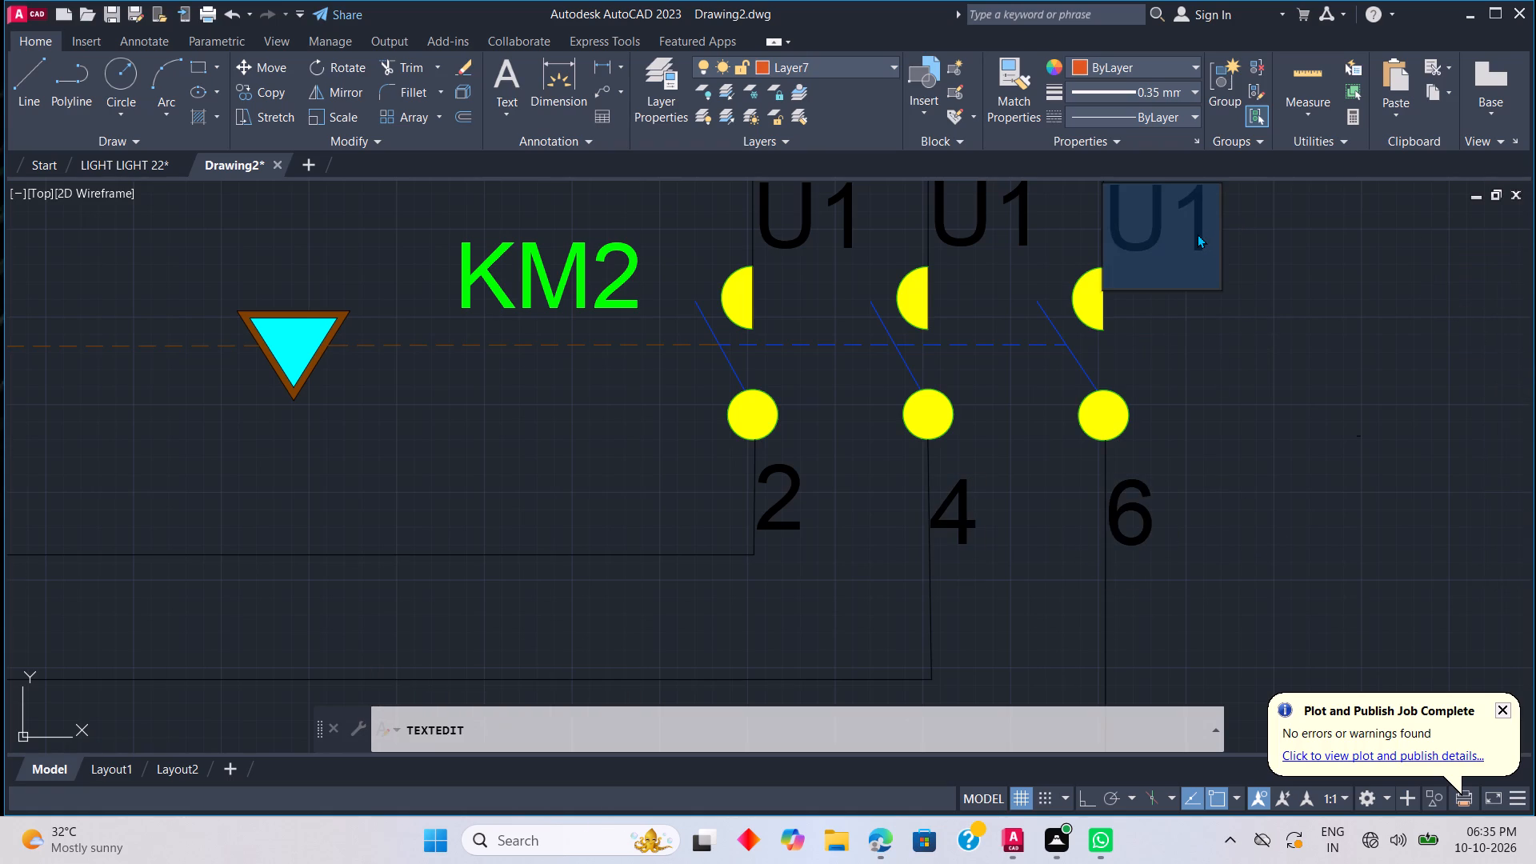
key("5")
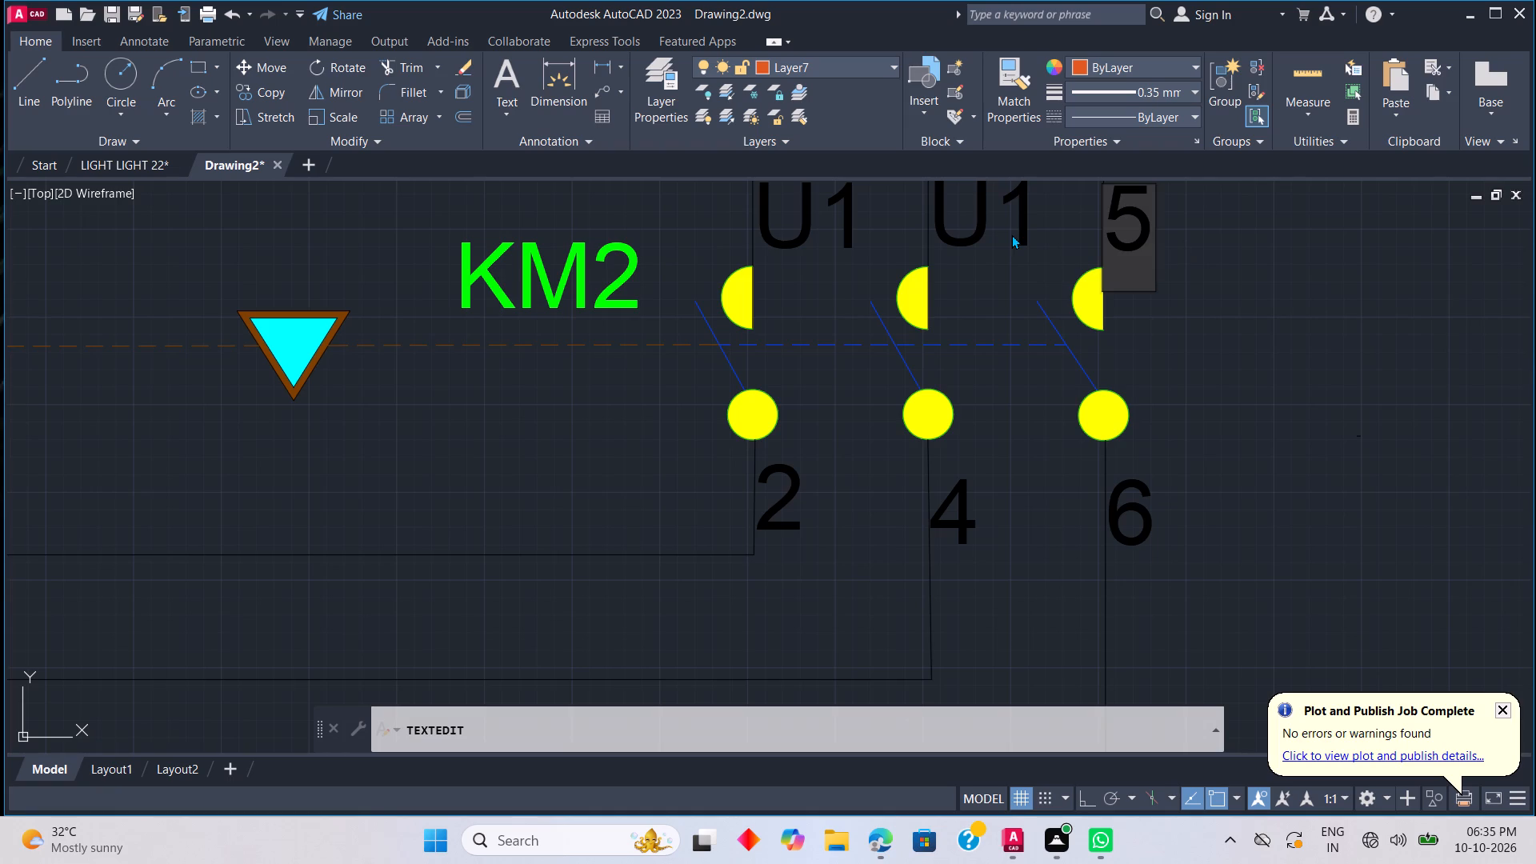
Rename the copied U1 label above KM2's middle pole as 3.
left_click(1018, 255)
double_click(1025, 240)
double_click(1011, 253)
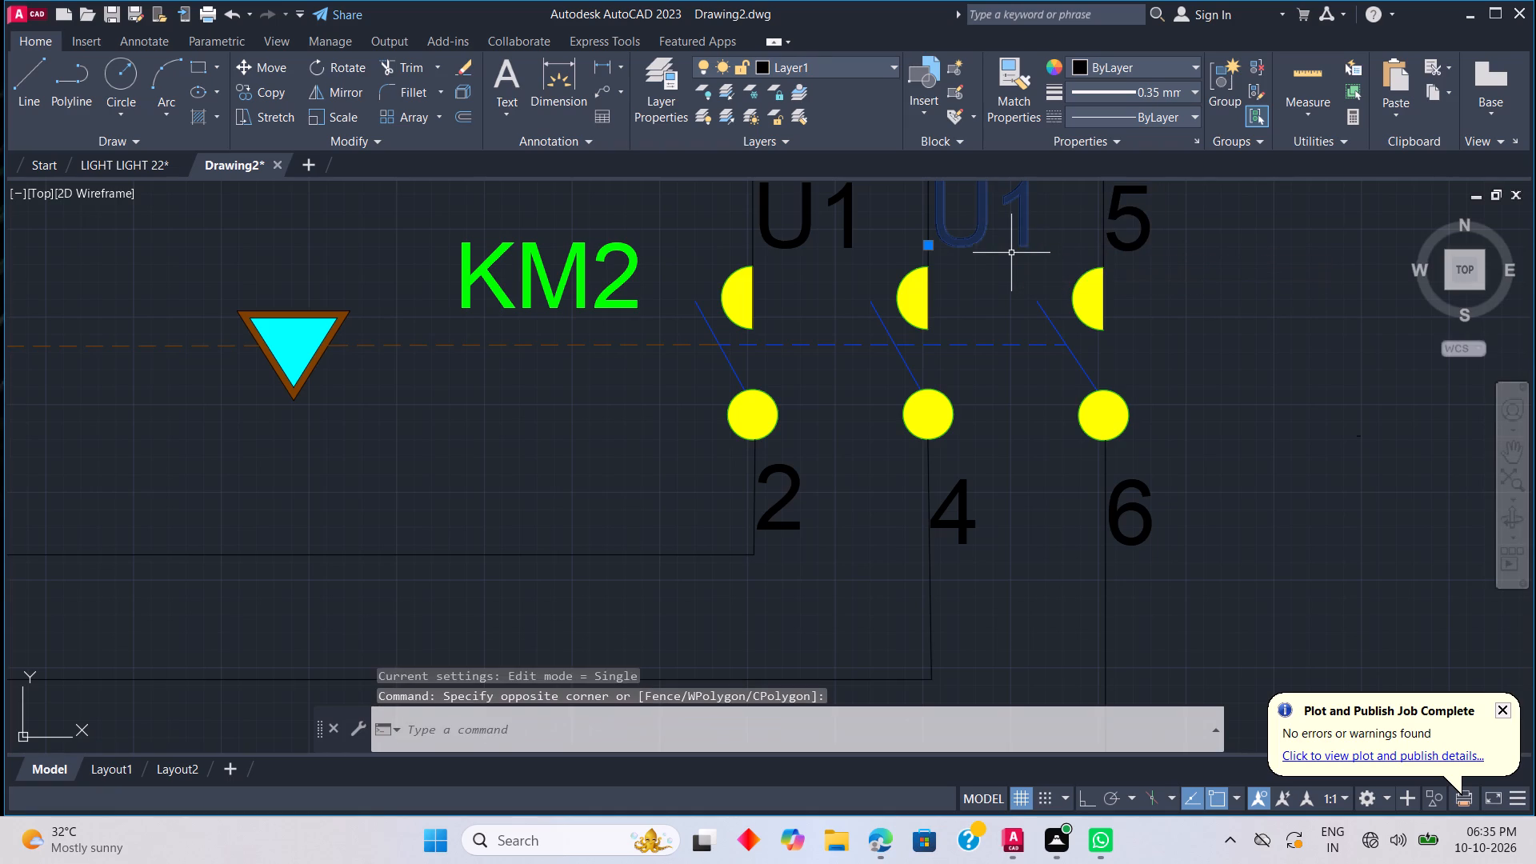
double_click(1010, 246)
key("Escape")
key("Escape")
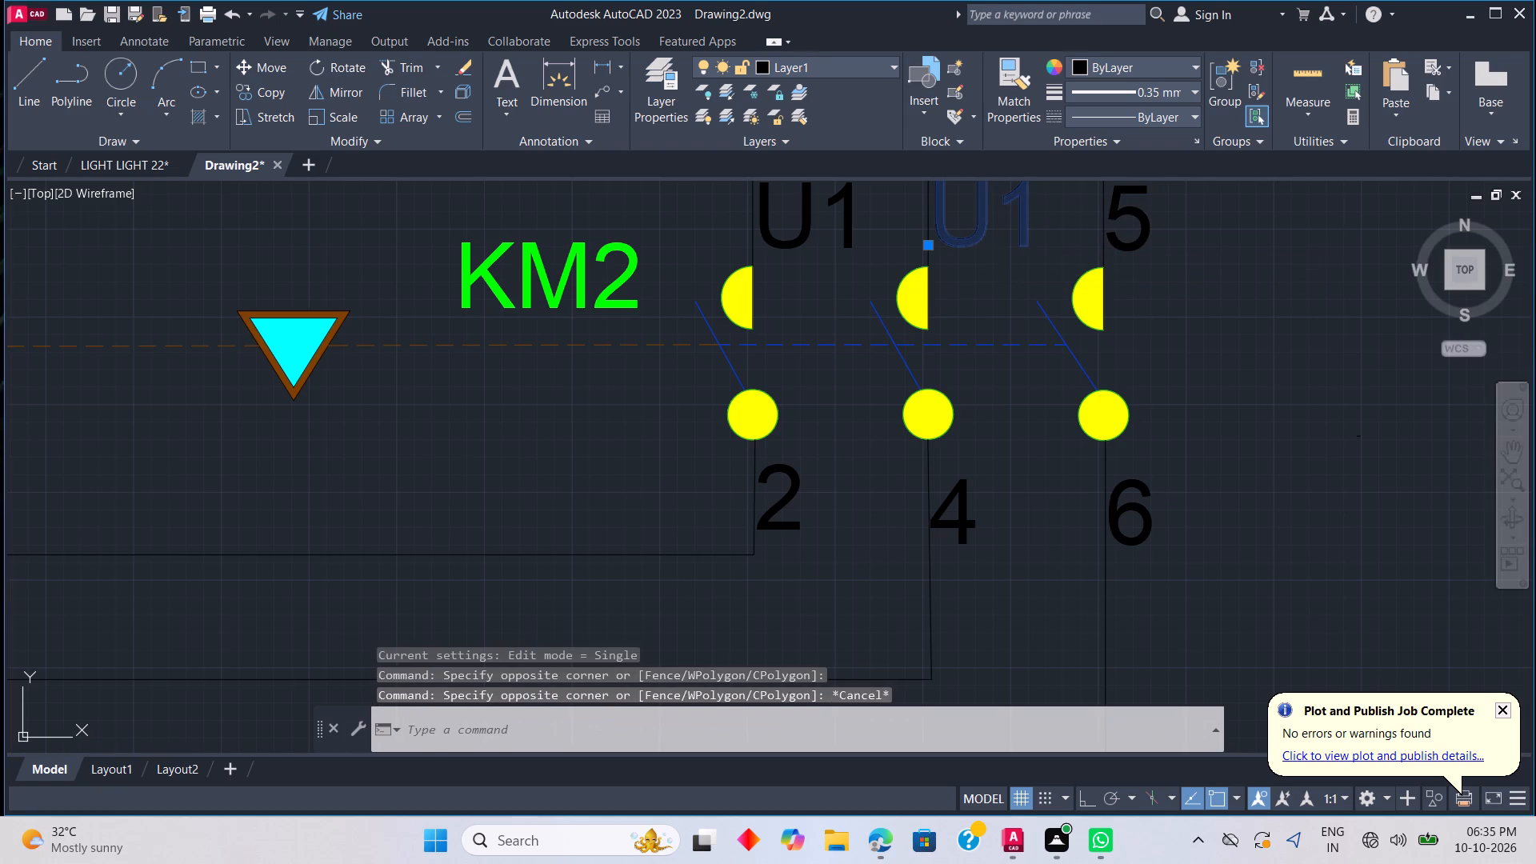
key("Escape")
double_click(983, 238)
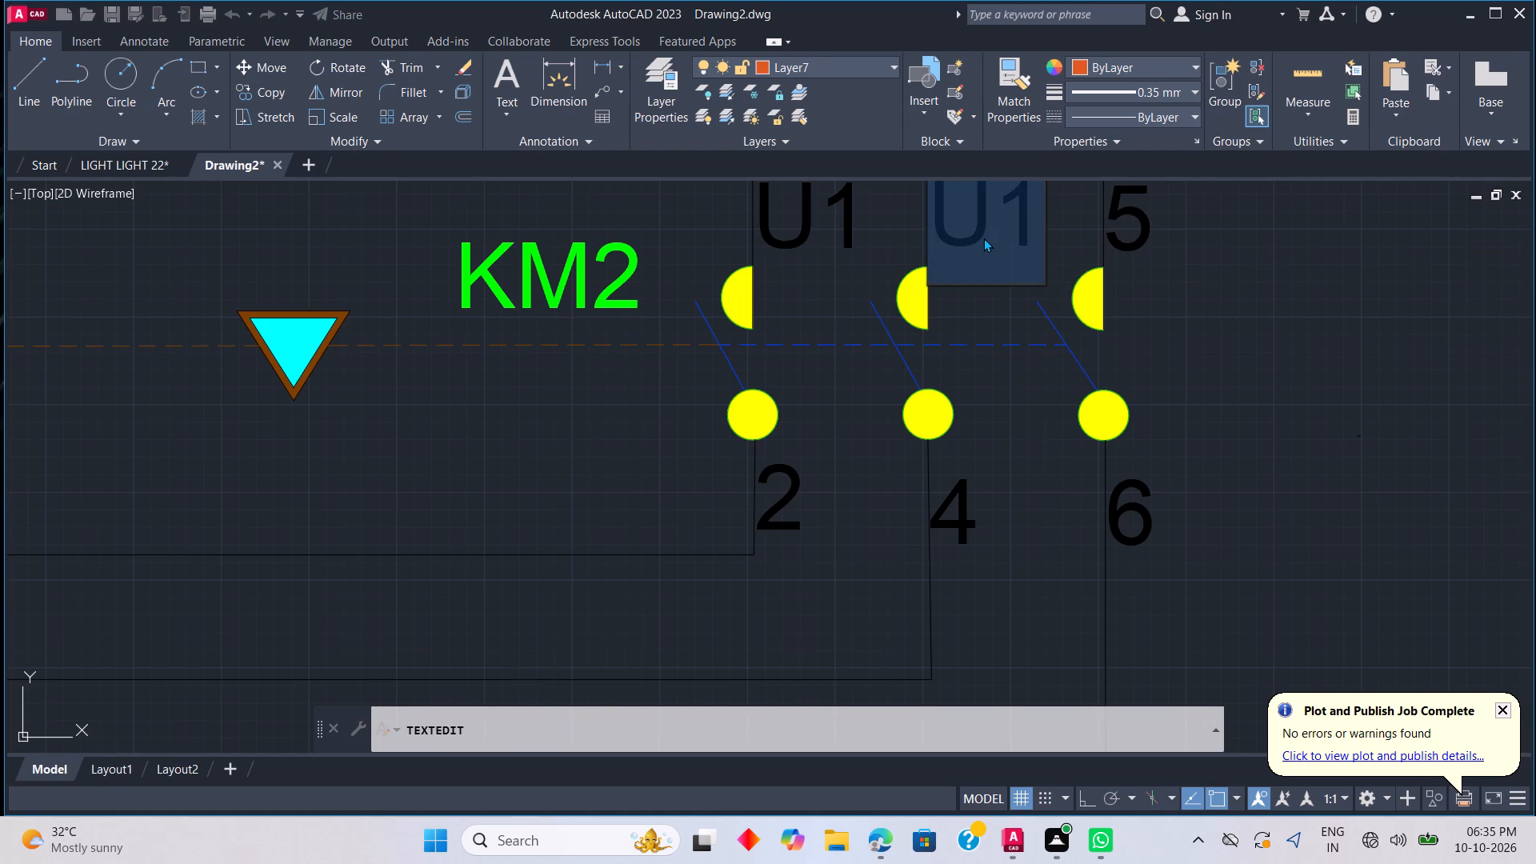
key("3")
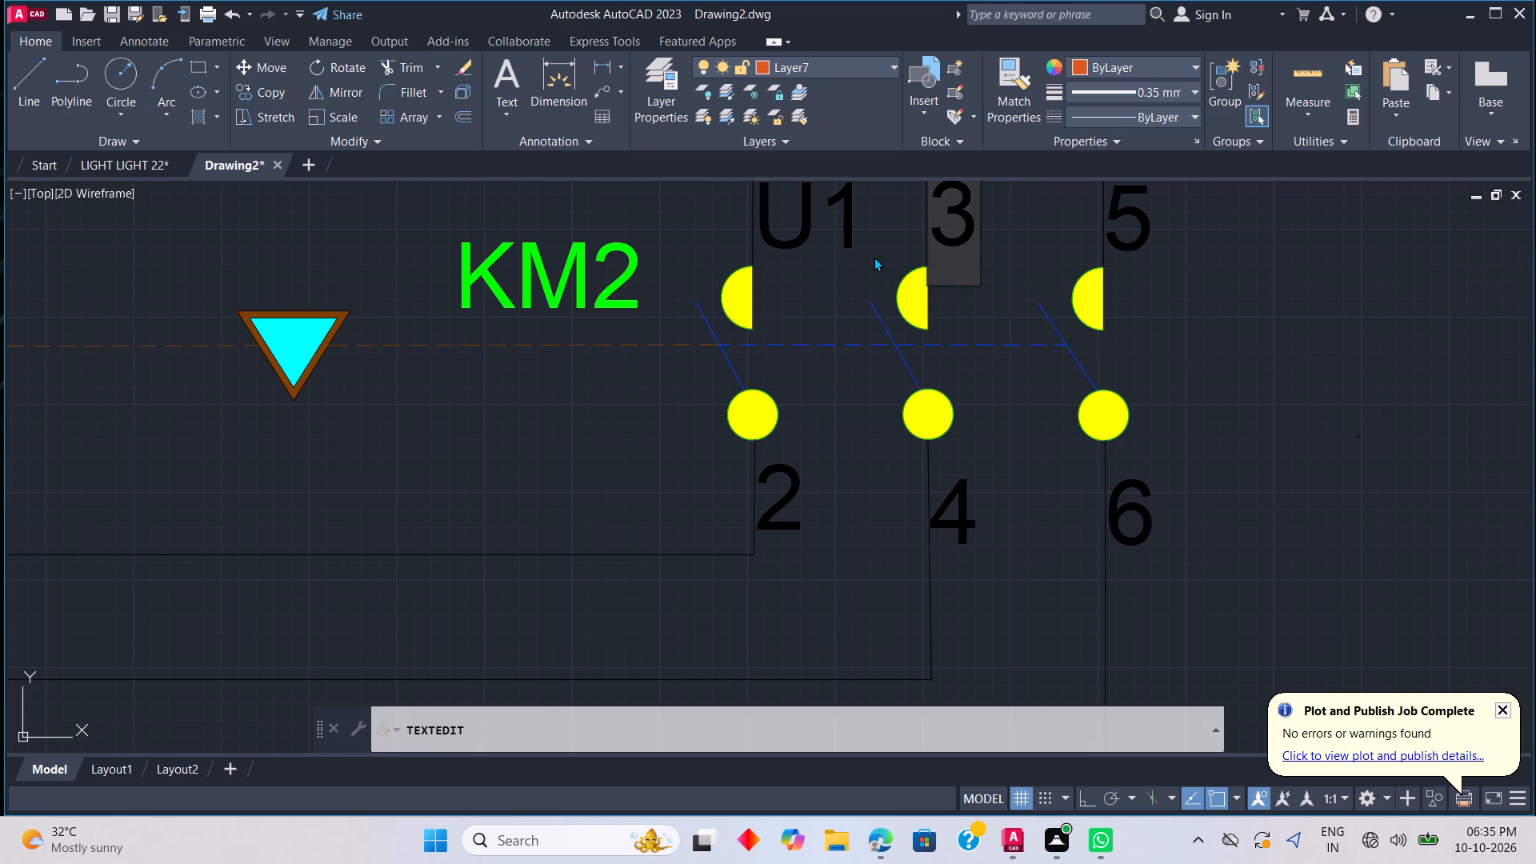
Rename the copied U1 label above KM2's leftmost pole as 1.
left_click(814, 243)
double_click(805, 237)
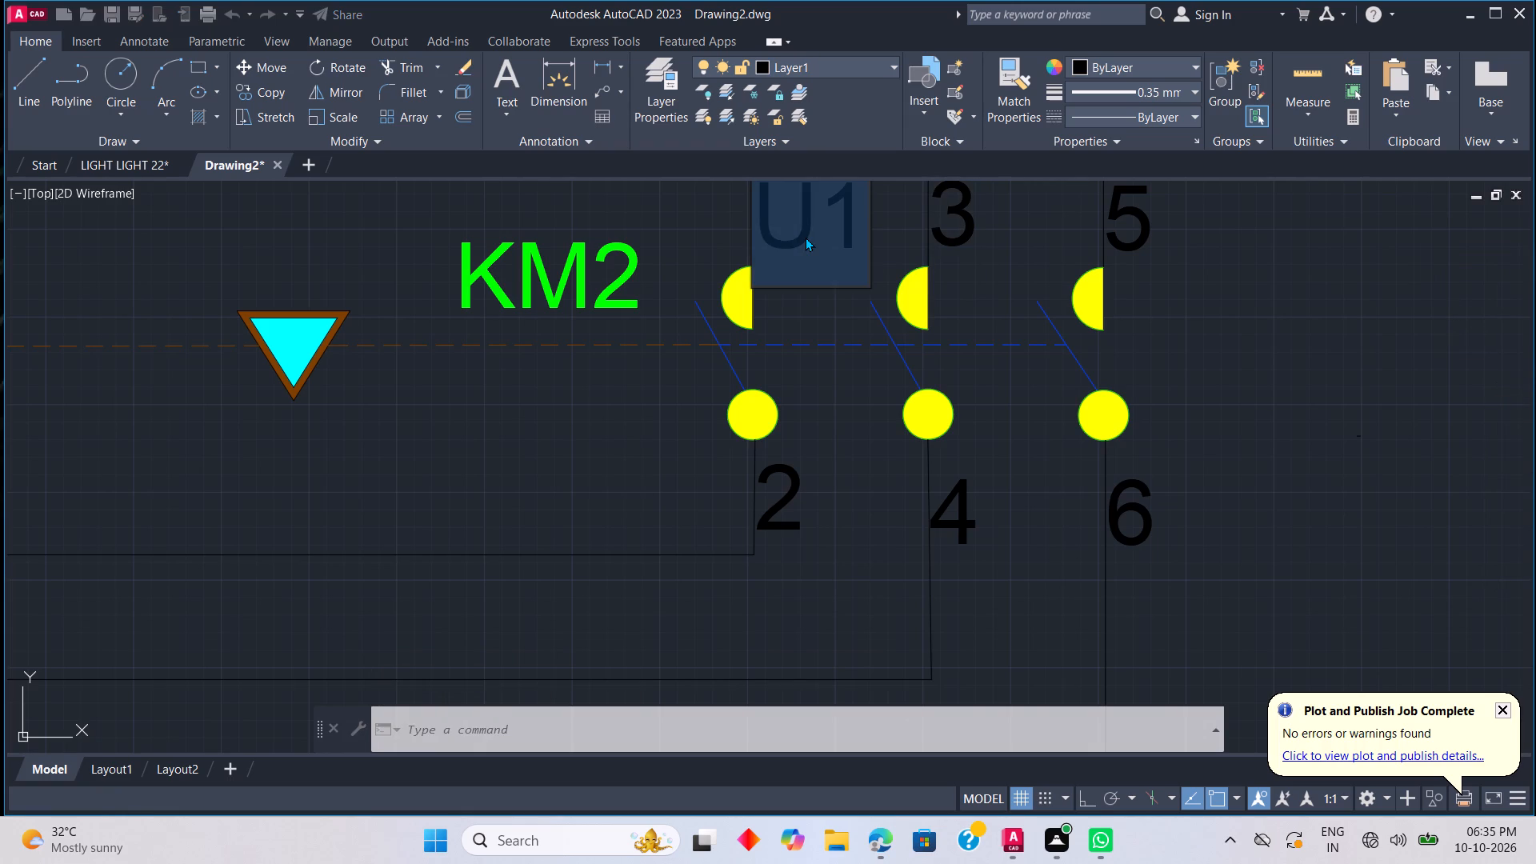
key("1")
left_click(887, 438)
Turn off log file recording with the LOGFILEOFF command.
scroll(848, 437, "down", 6)
scroll(855, 580, "up", 2)
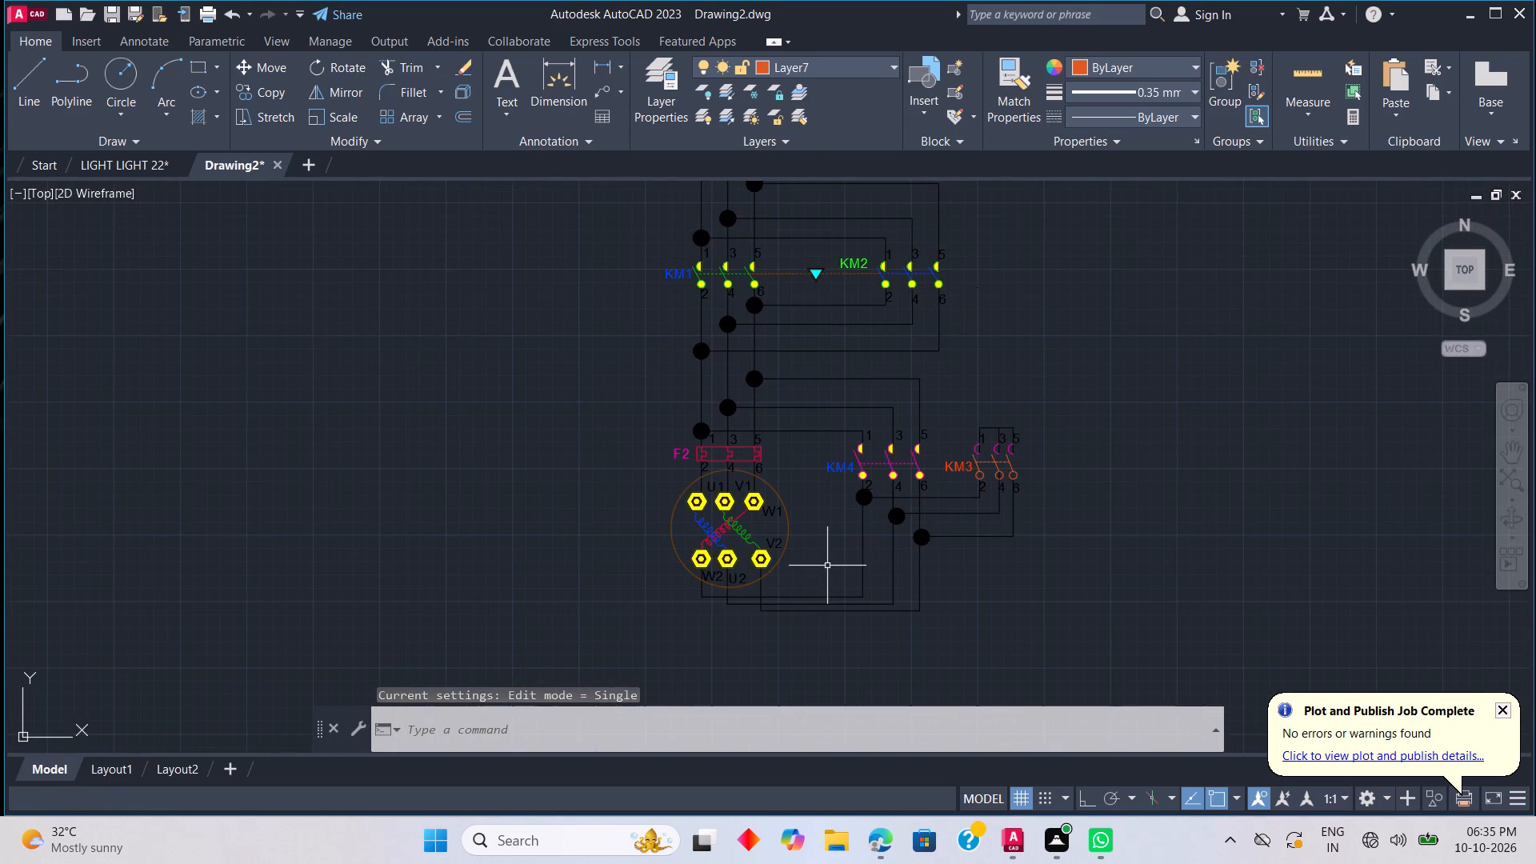
middle_click_drag(826, 565, 885, 638)
middle_click(885, 638)
scroll(880, 610, "down", 1)
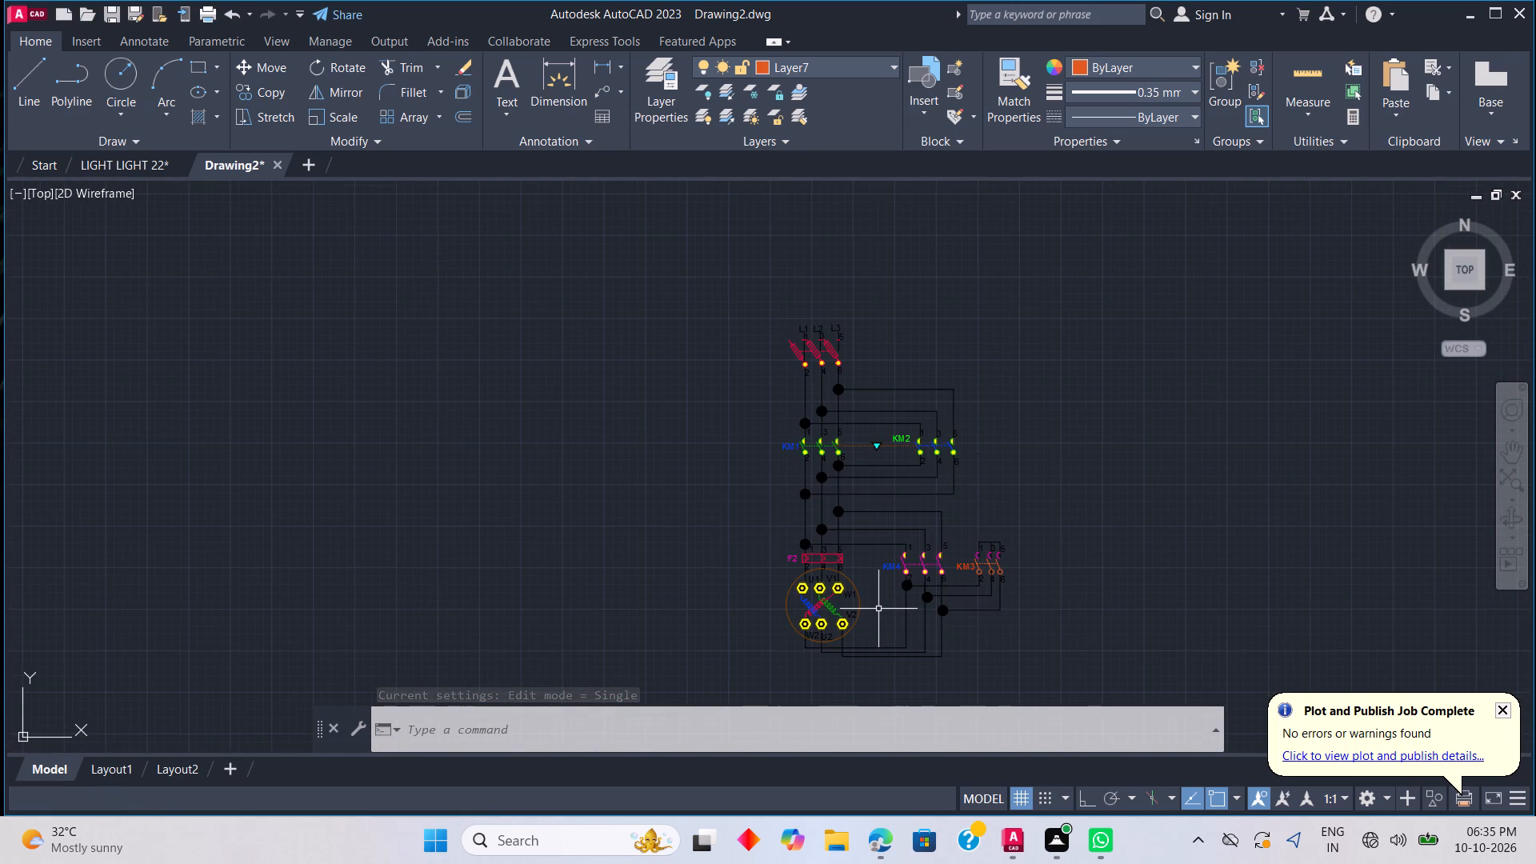
scroll(878, 609, "up", 1)
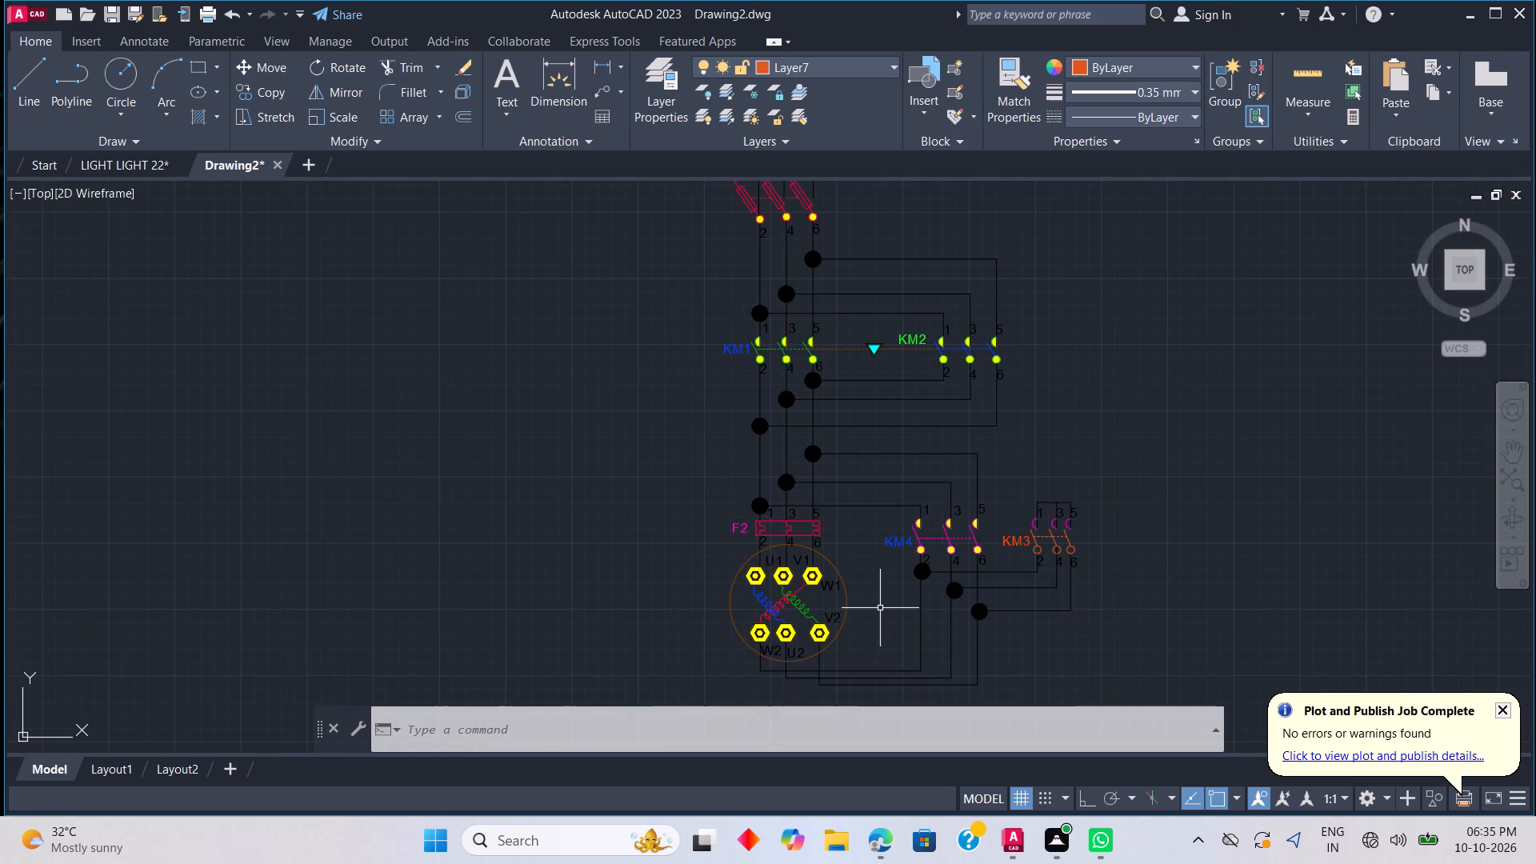
type("LO")
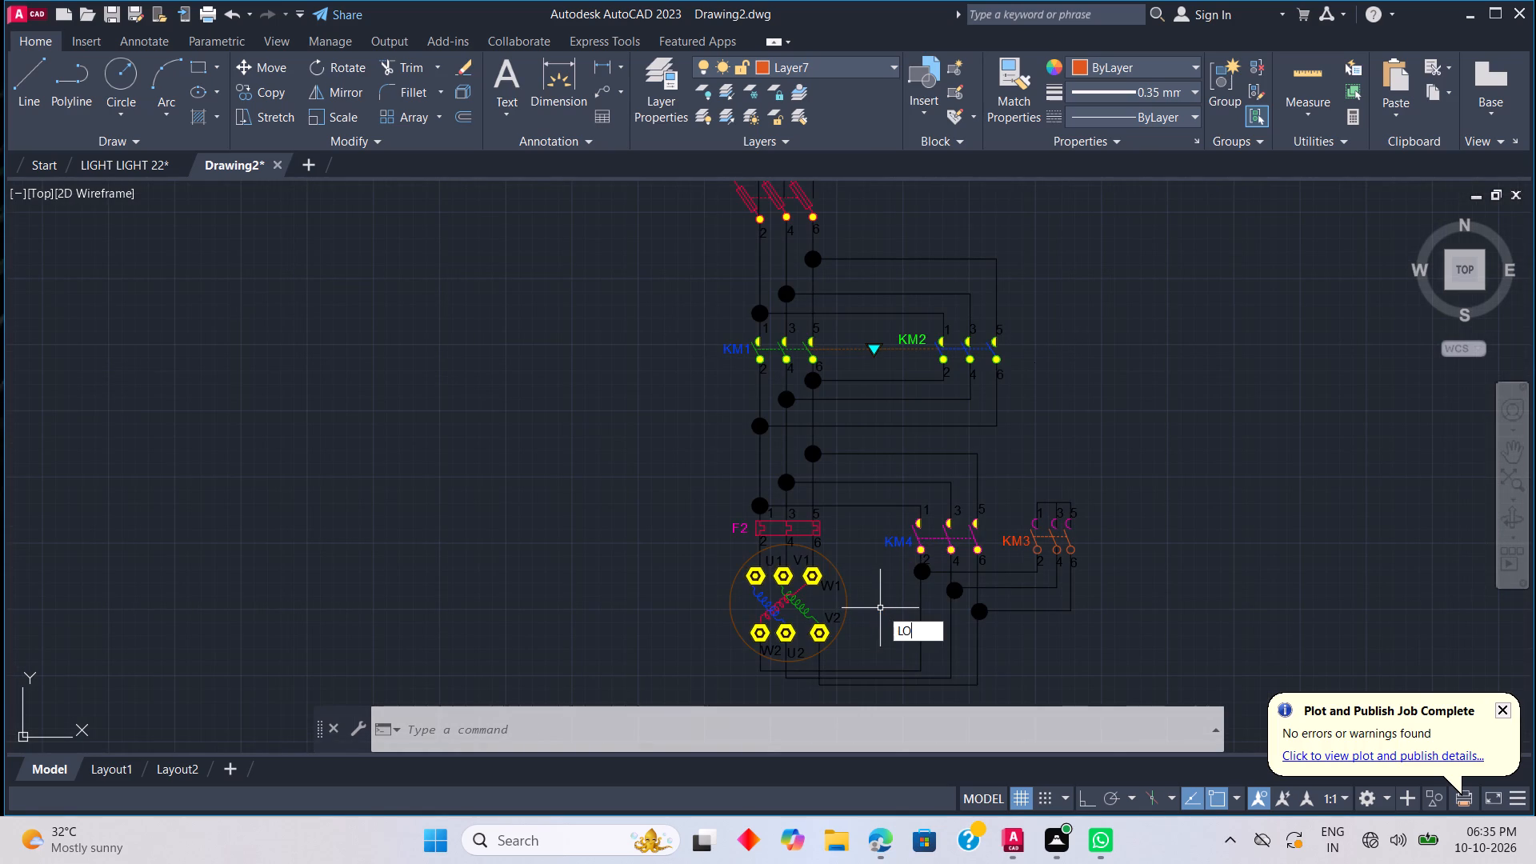
key("g")
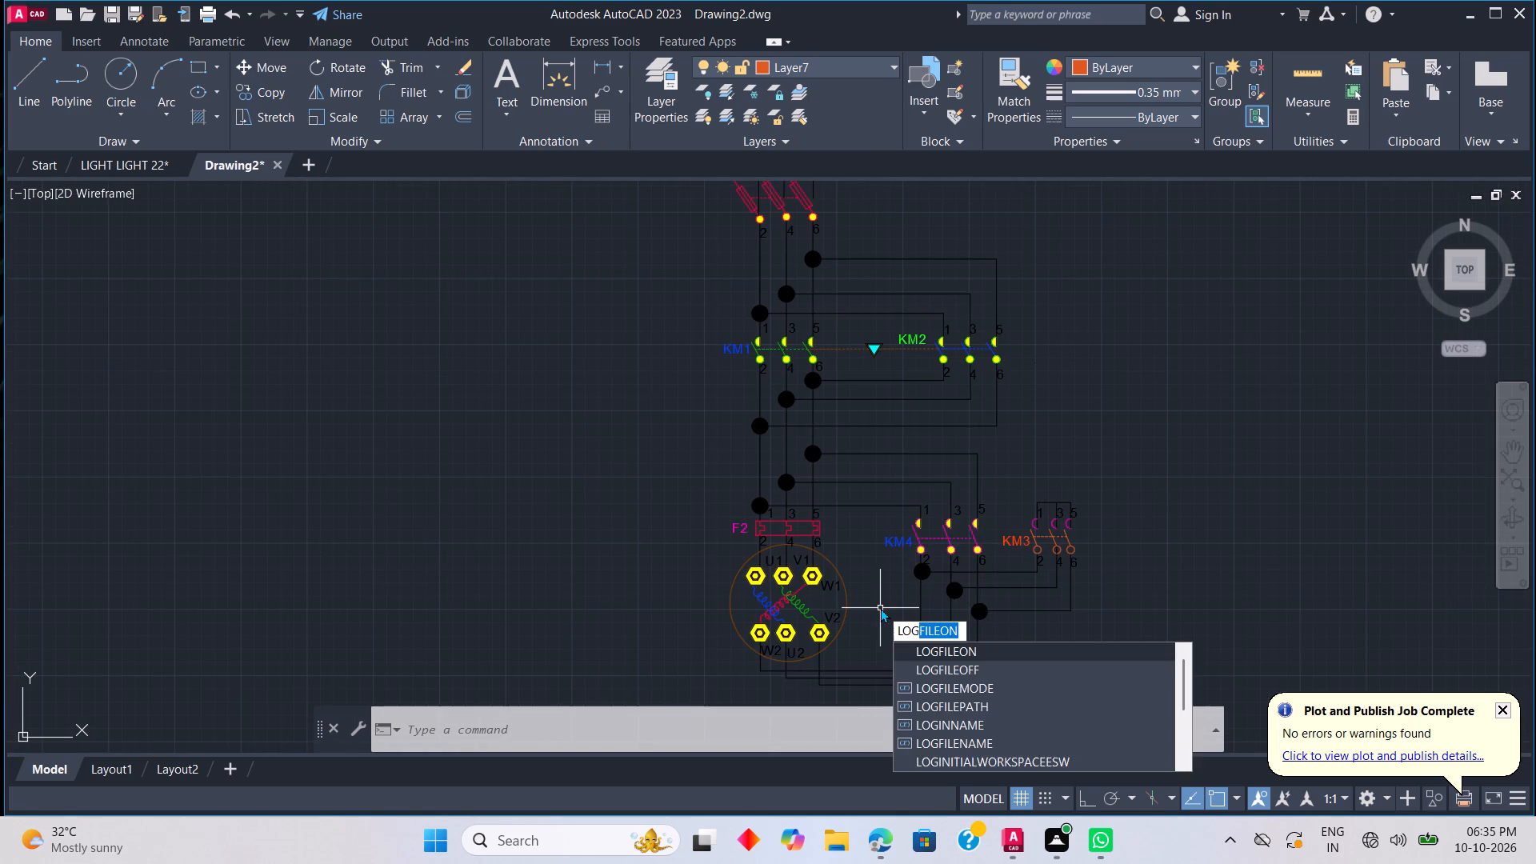
left_click(952, 666)
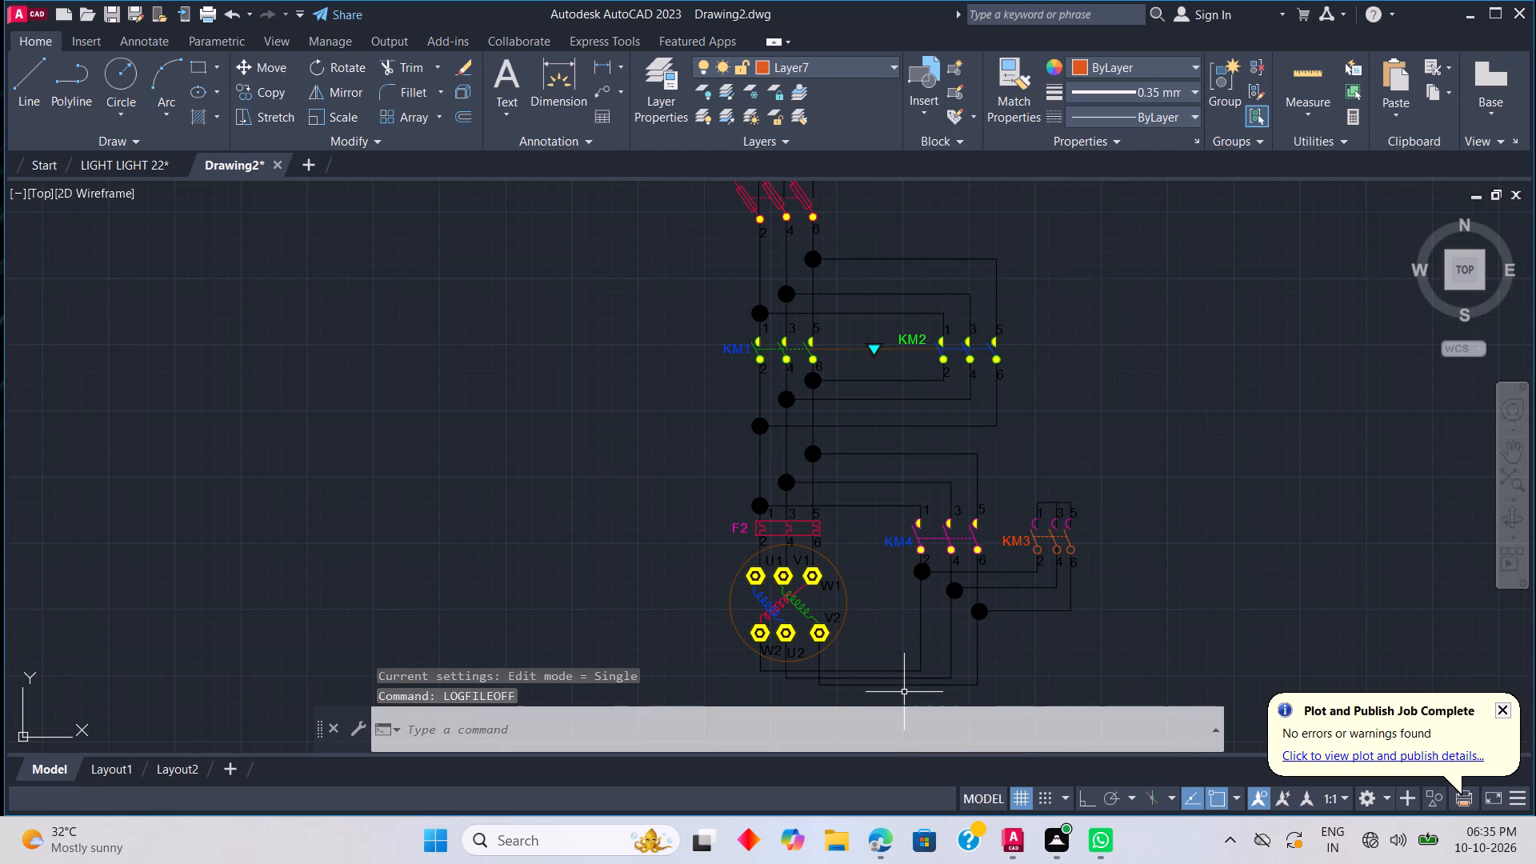
Save the drawing on the Desktop under the file name 3 SDSPCD in AutoCAD 2018 Drawing format.
key("ctrl+s")
left_click(767, 601)
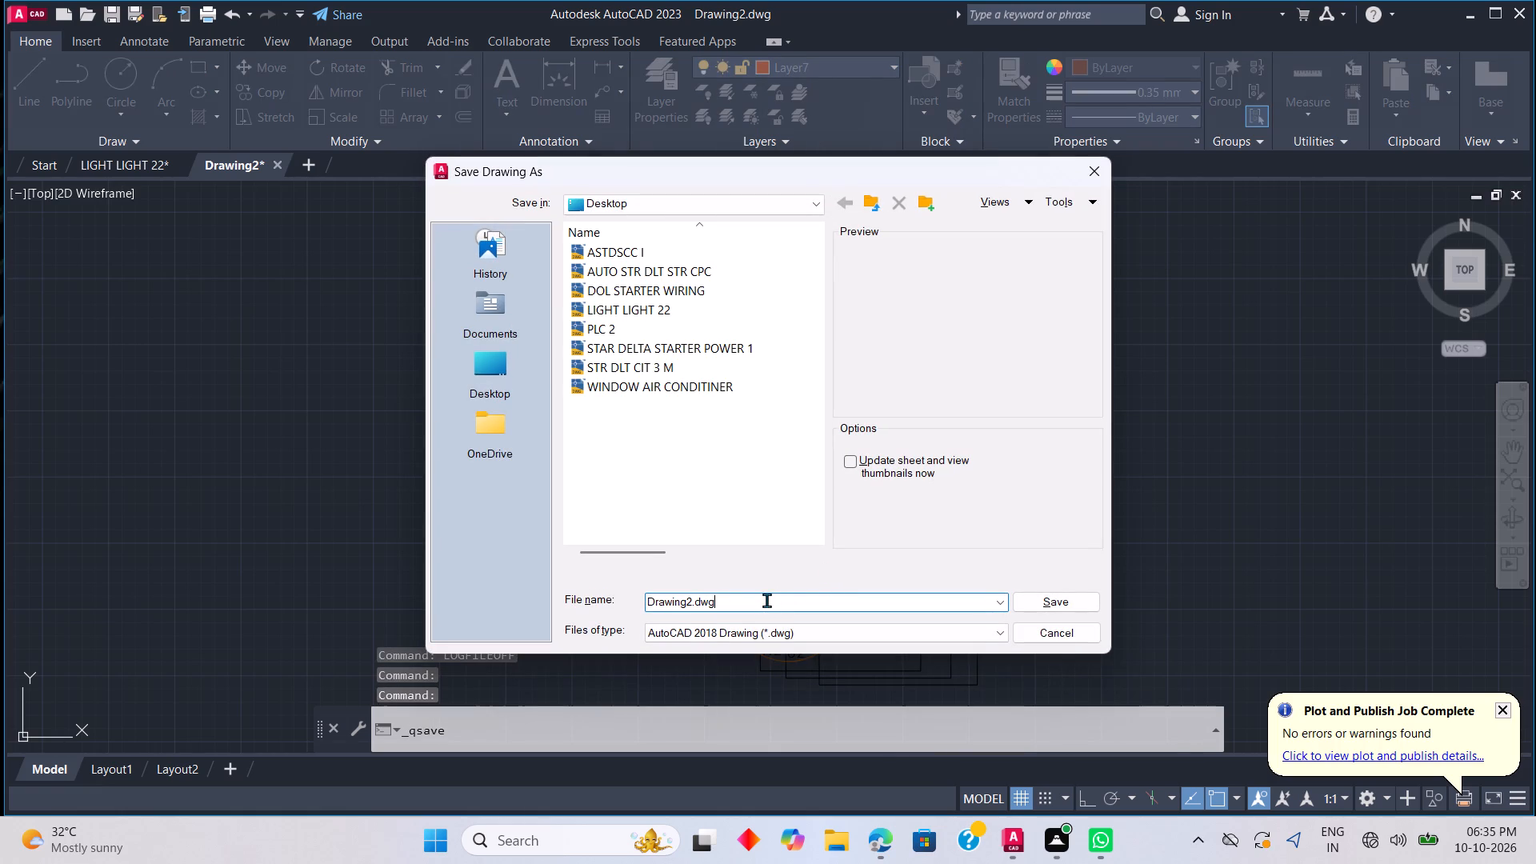
key("BackSpace")
key("BackSpace")
key("BackSpace")
key("BackSpace")
key("BackSpace")
key("BackSpace")
key("BackSpace")
key("BackSpace")
key("BackSpace")
key("BackSpace")
key("BackSpace")
key("BackSpace")
key("BackSpace")
key("BackSpace")
key("BackSpace")
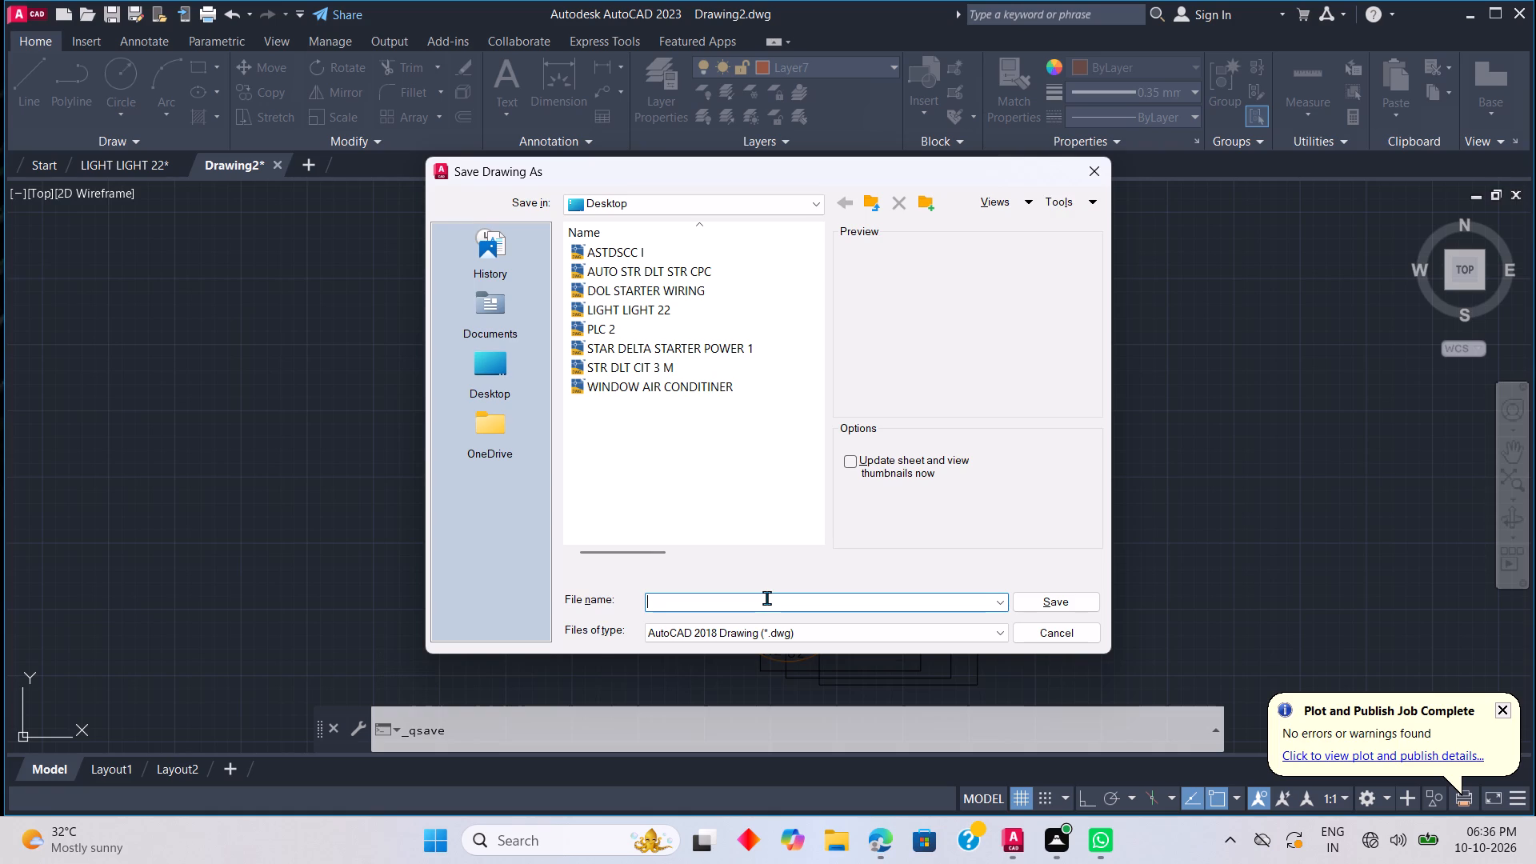
key("3")
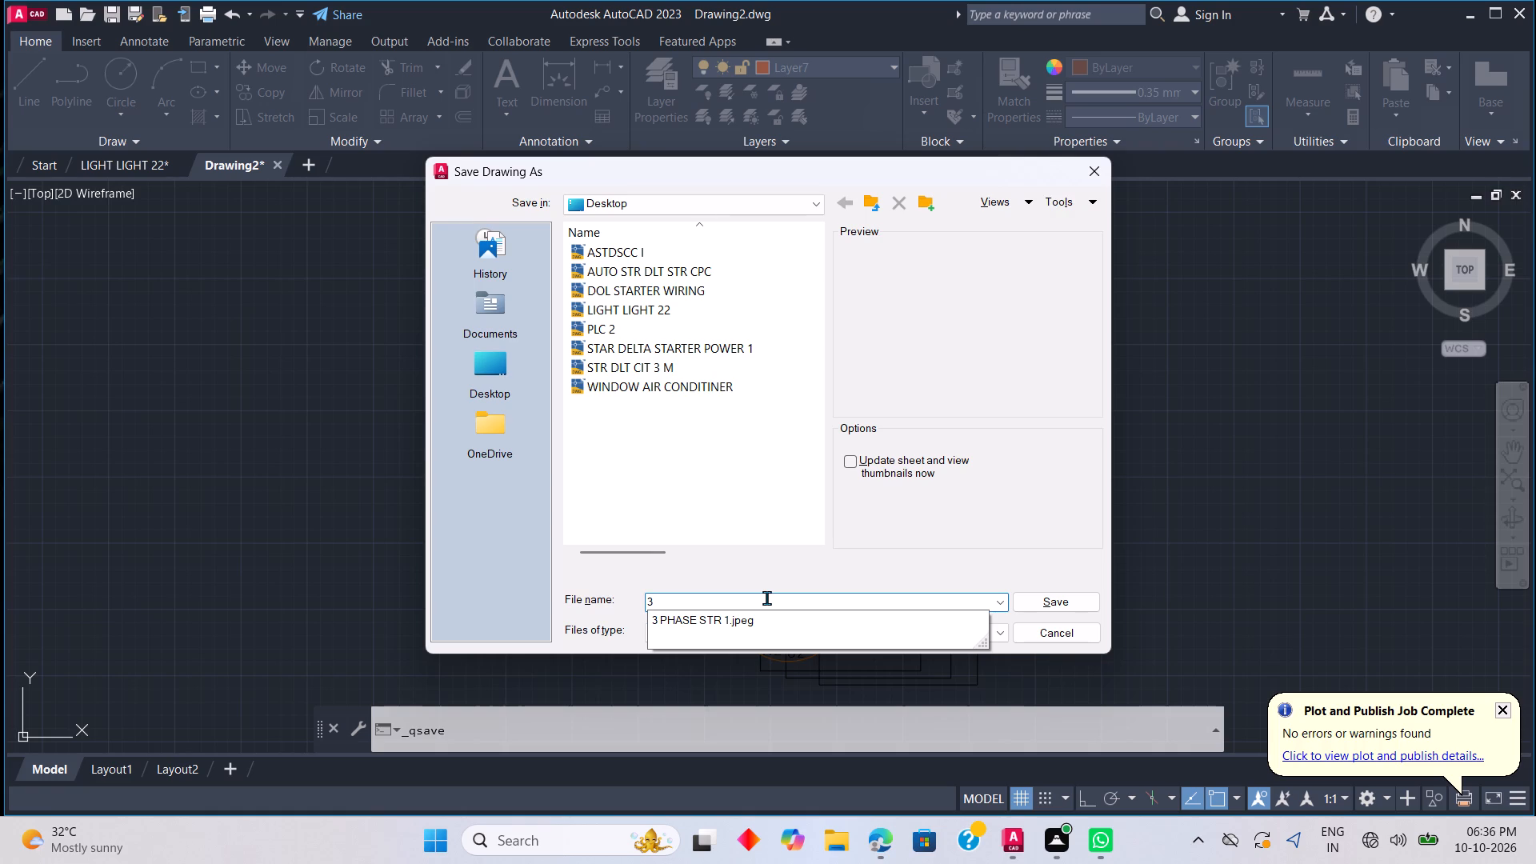
key("space")
type("ST")
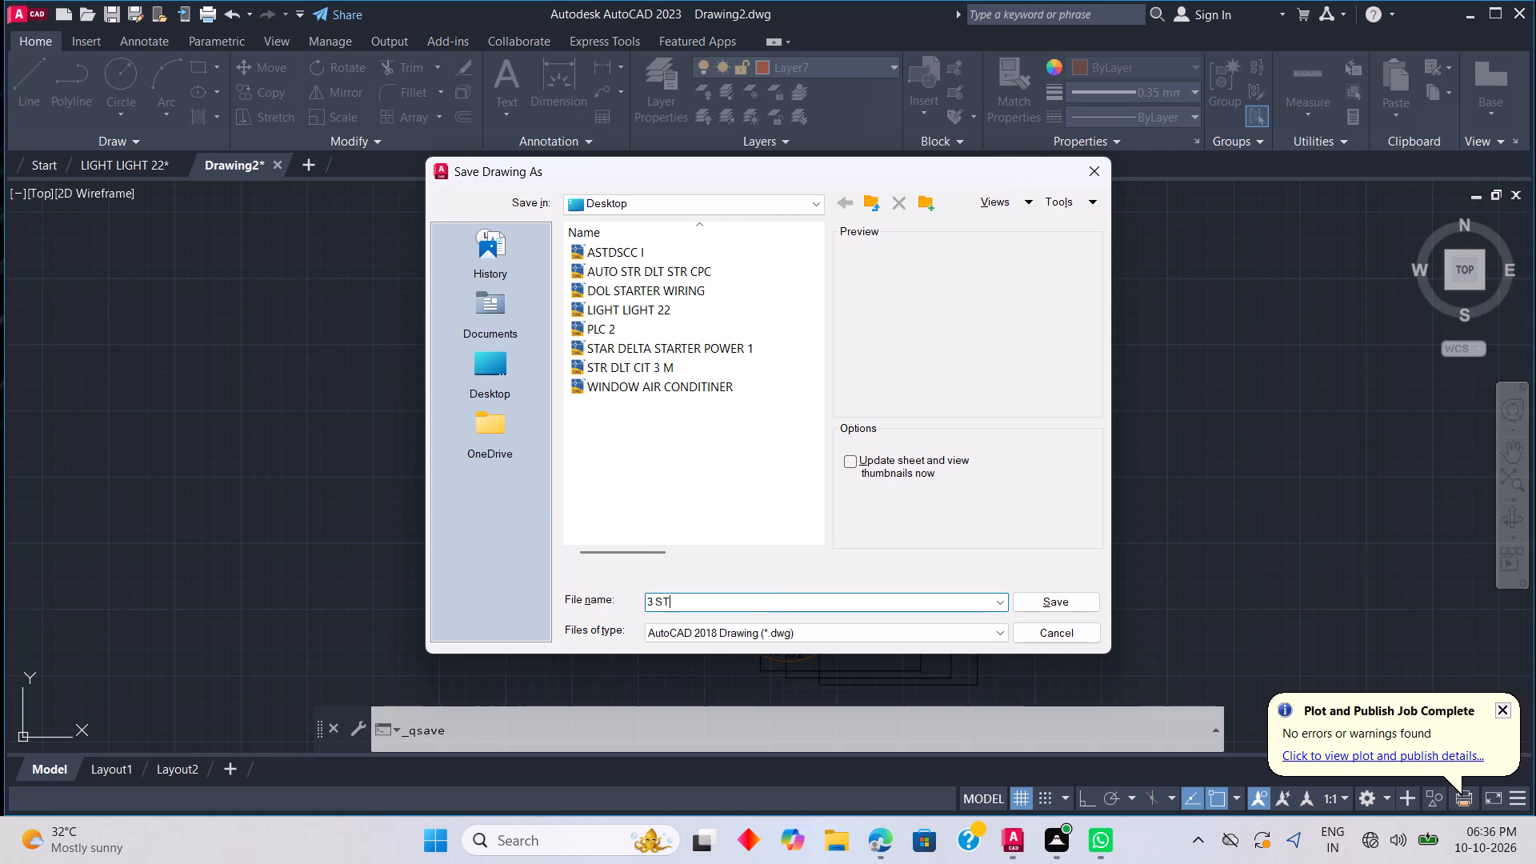
key("BackSpace")
type("DS")
type("PC")
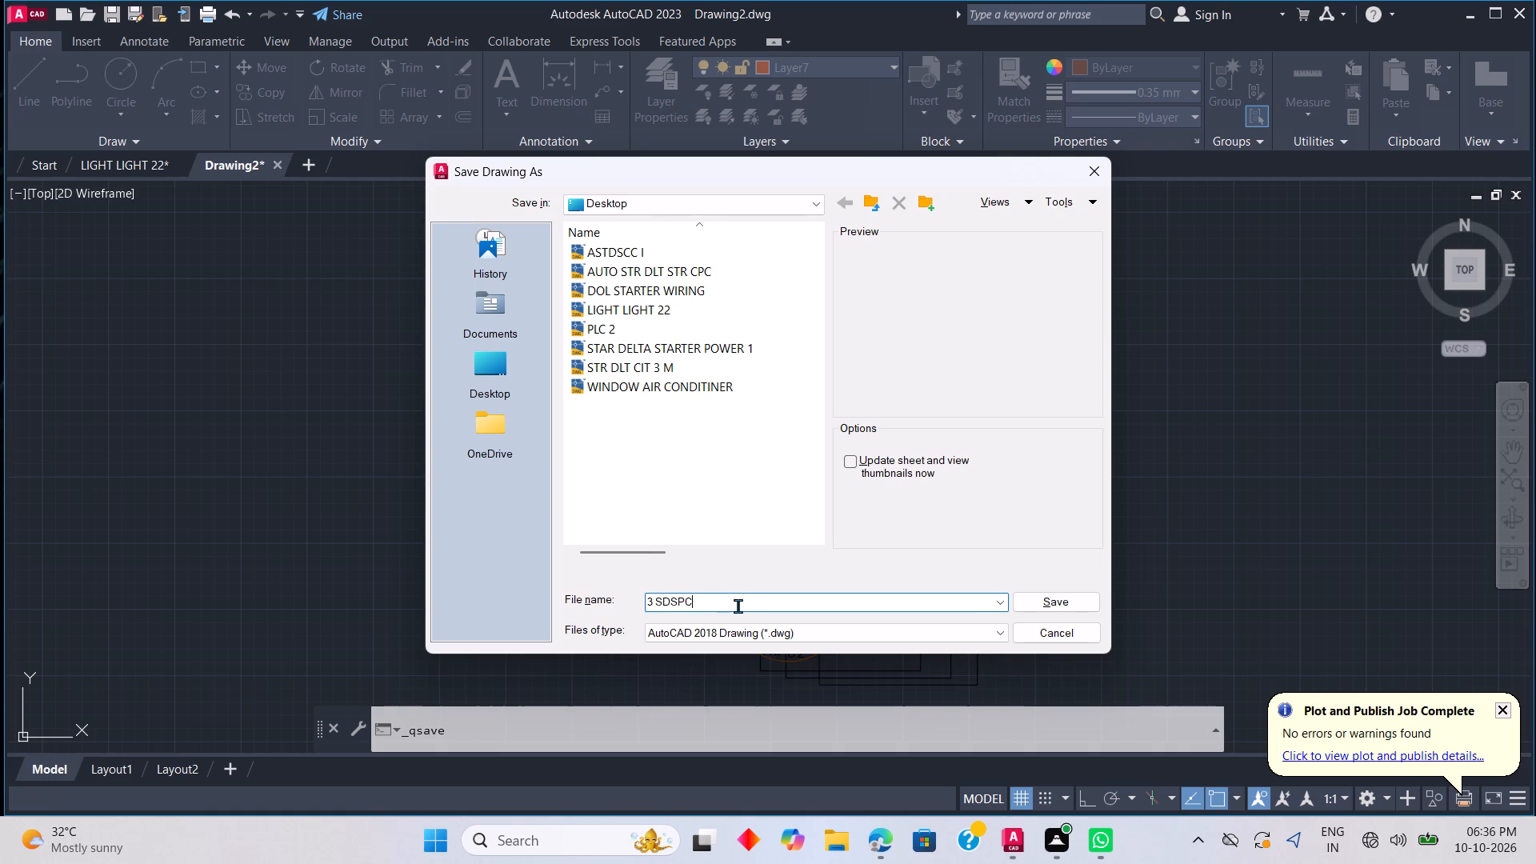
key("d")
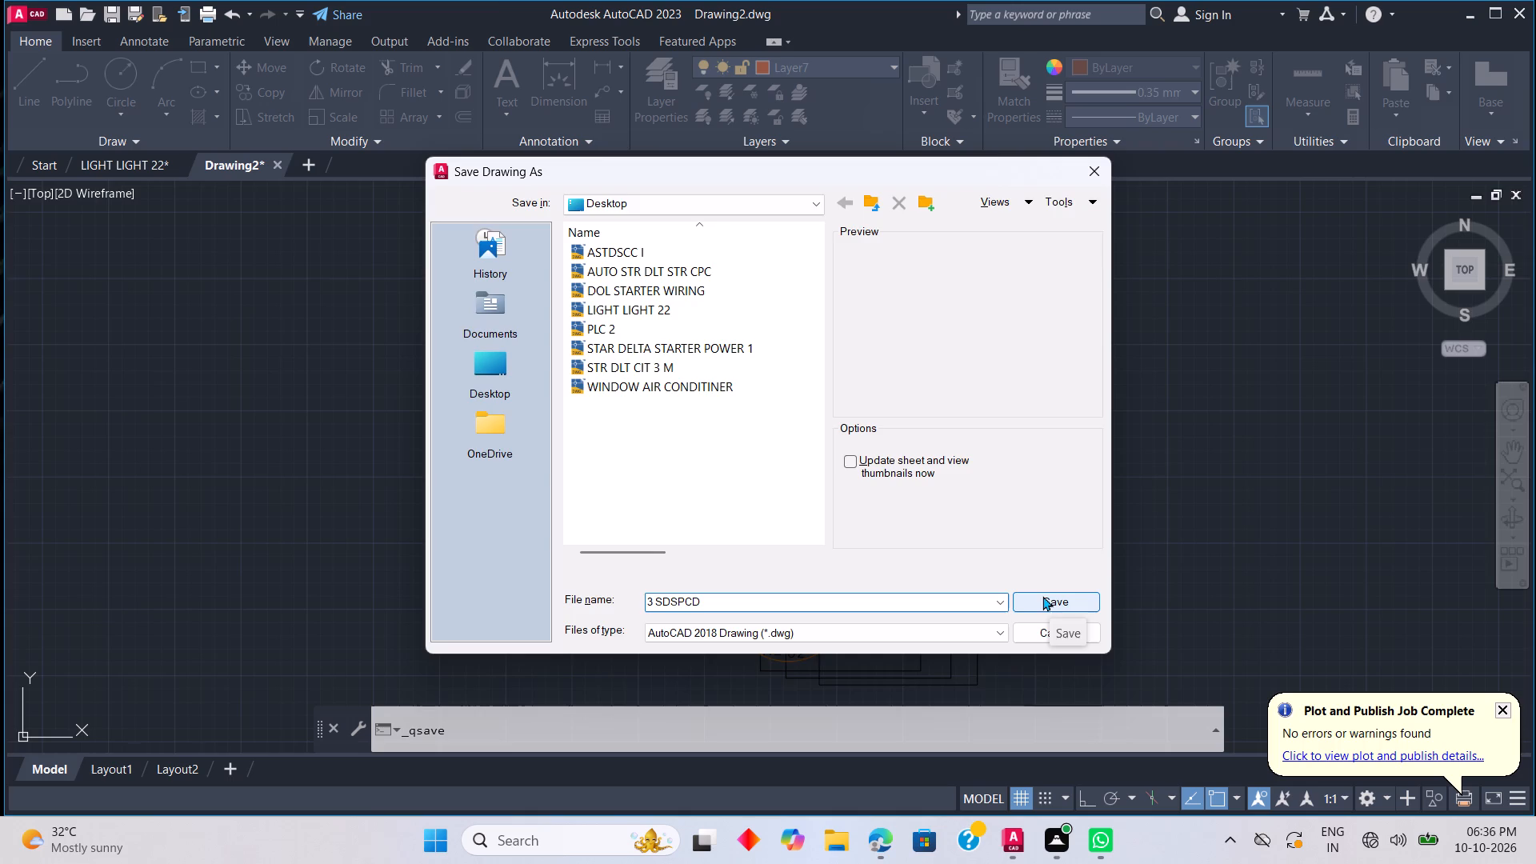
left_click(1042, 596)
Start a plot of the drawing with ISO A4 (297.00 x 210.00 MM) paper and the DWG To PDF.pc3 plotter.
left_click(950, 723)
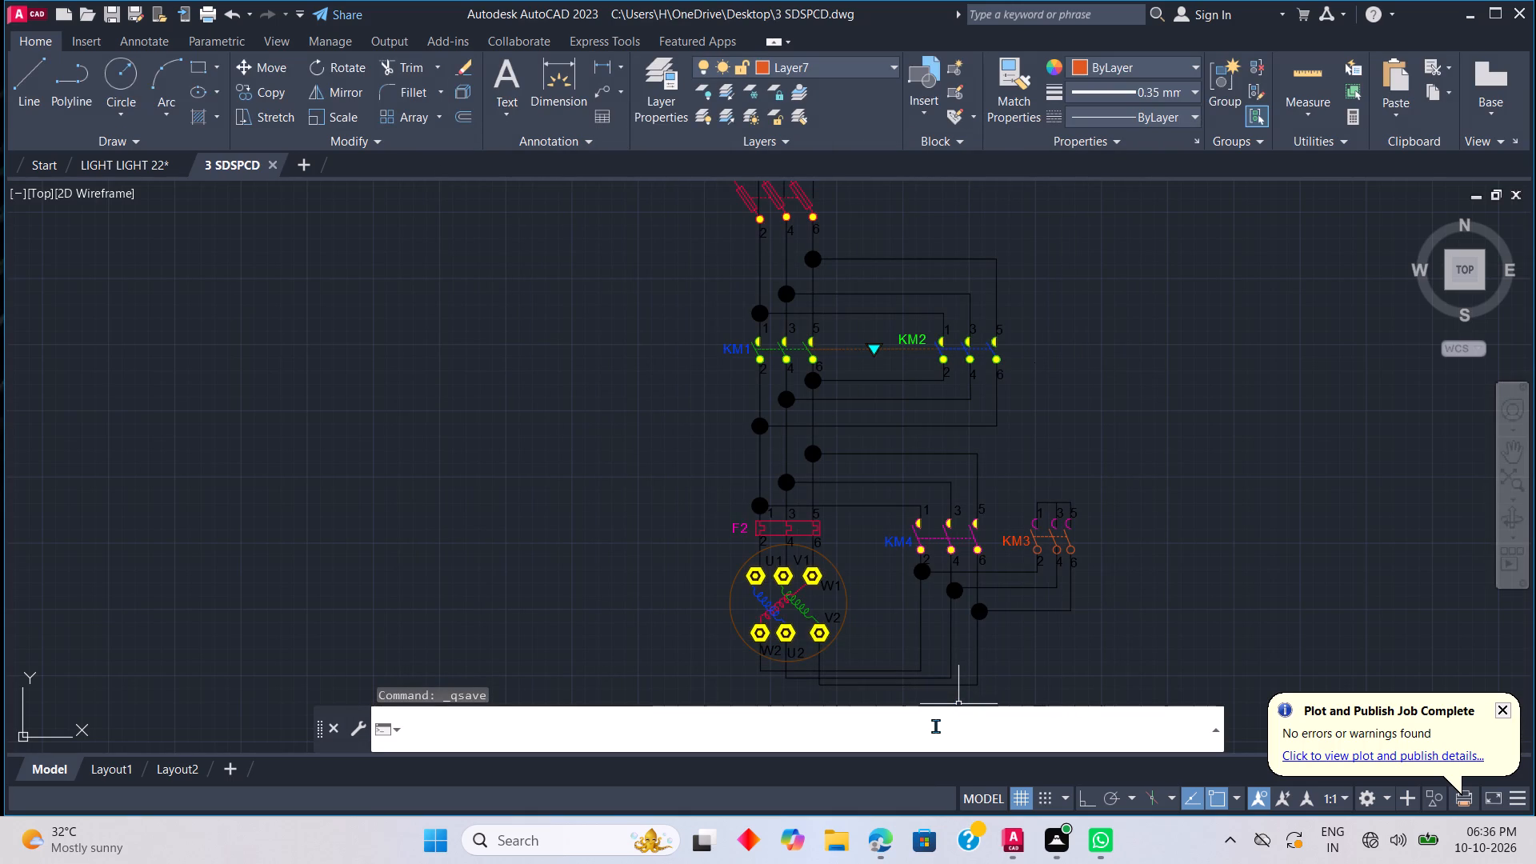
key("p")
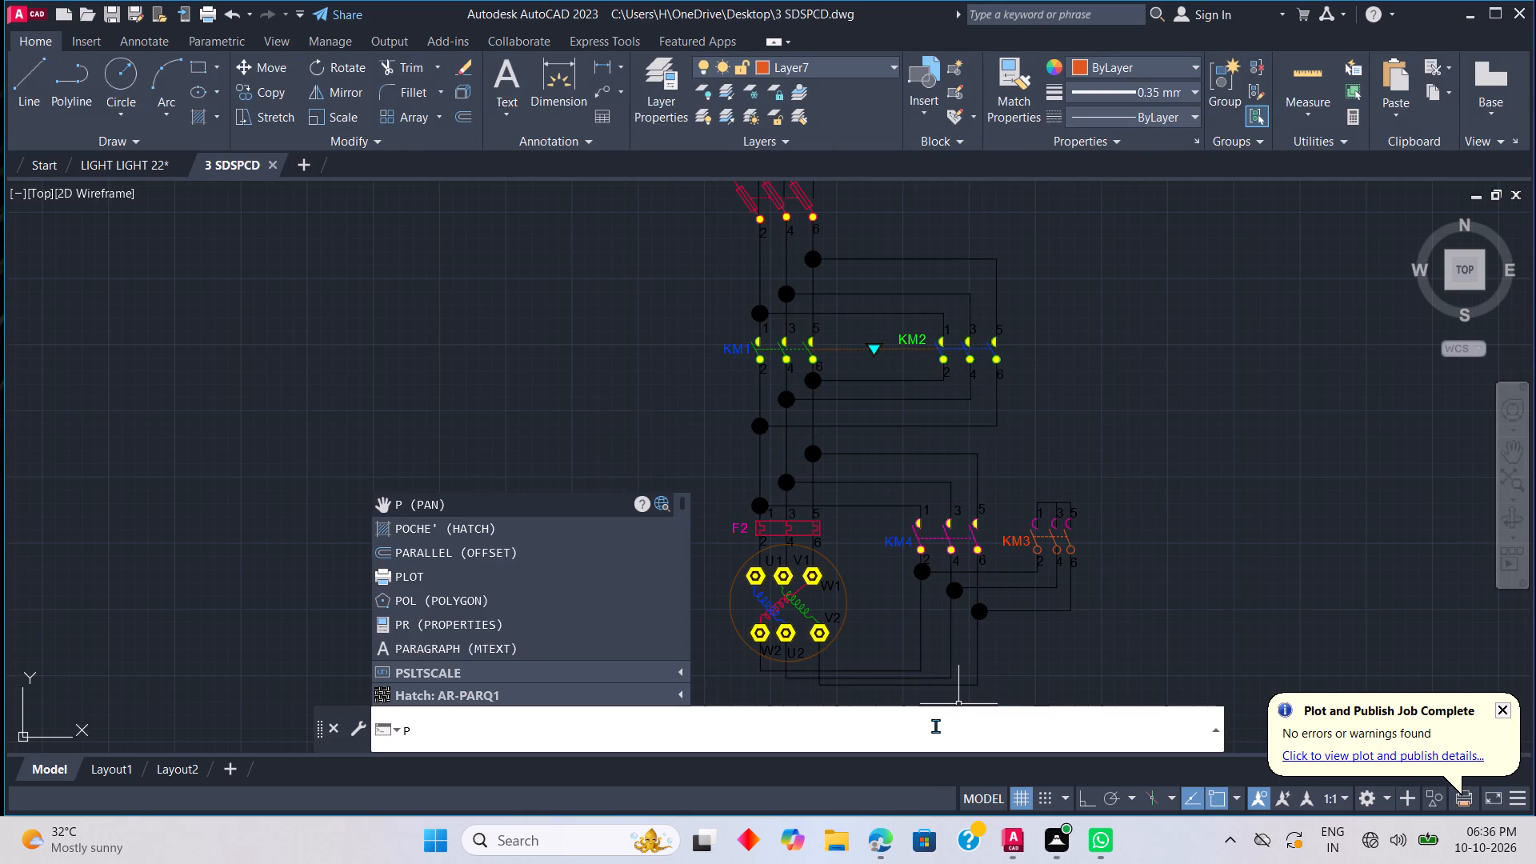
type("LO")
key("t")
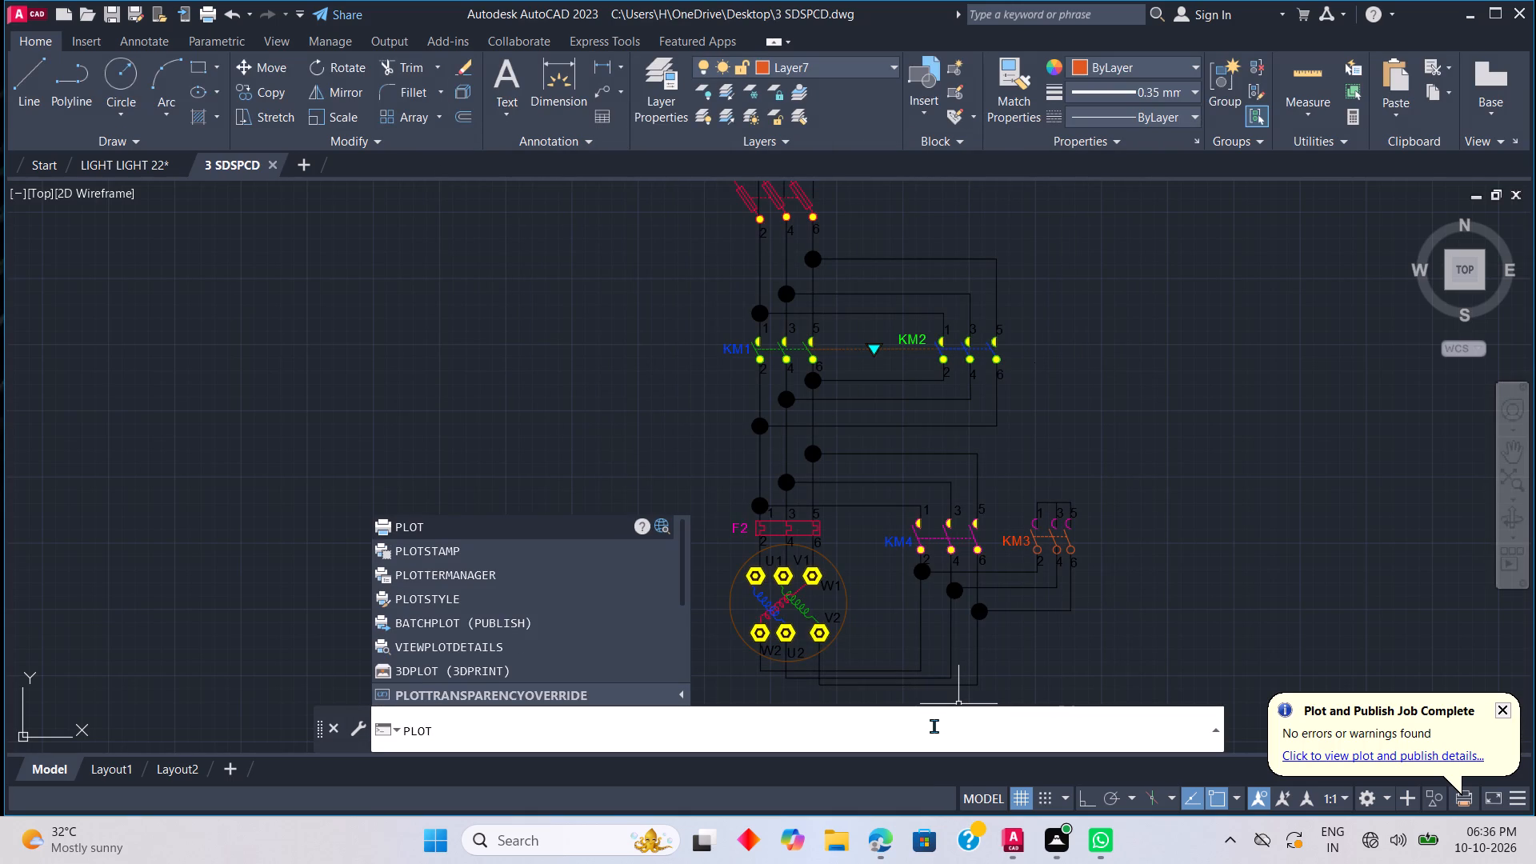
left_click(929, 726)
key("Return")
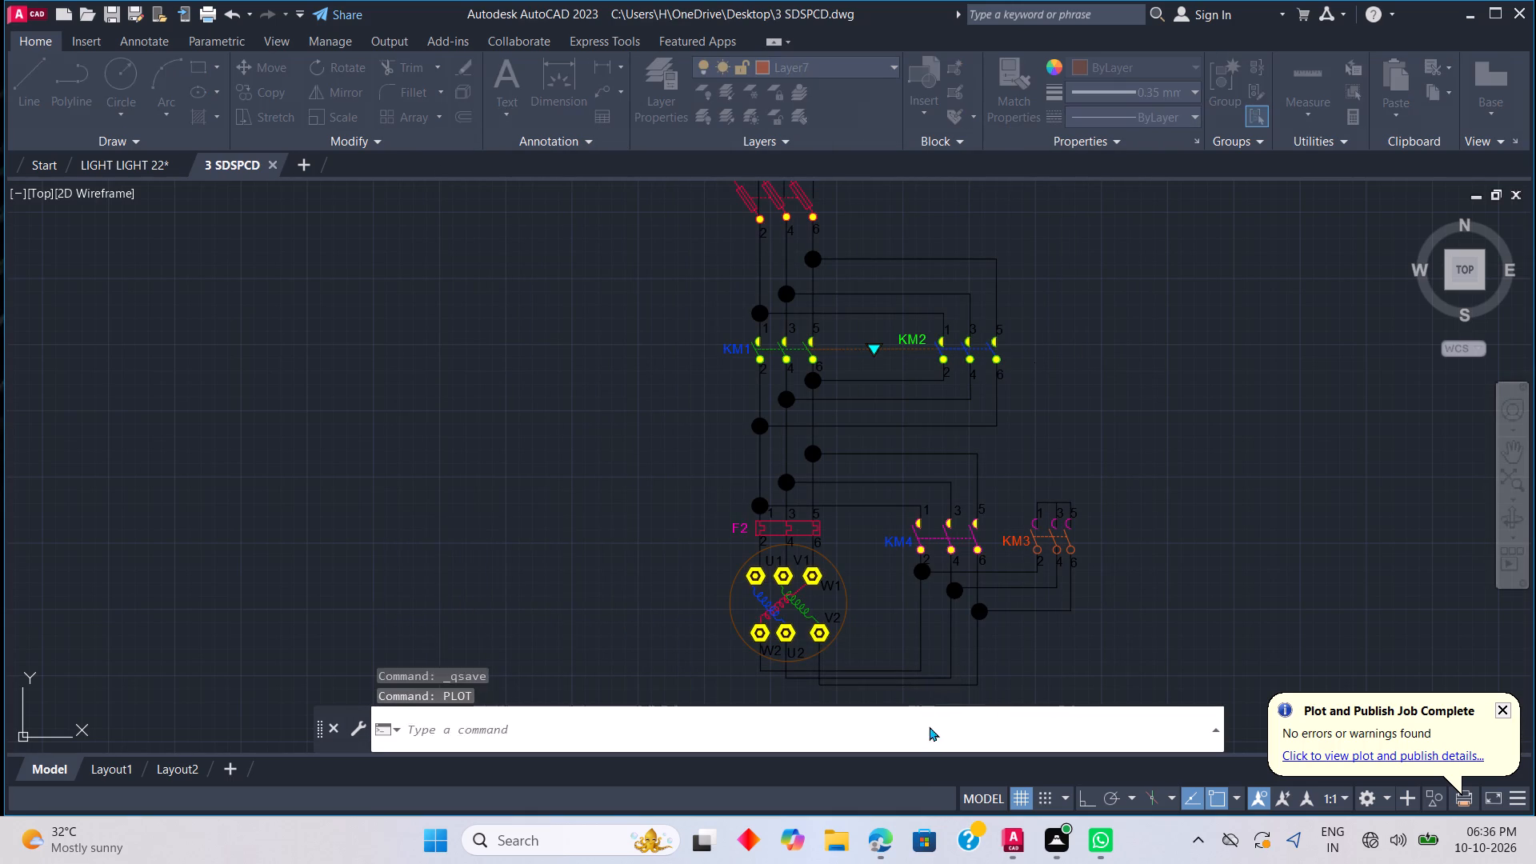
left_click(736, 435)
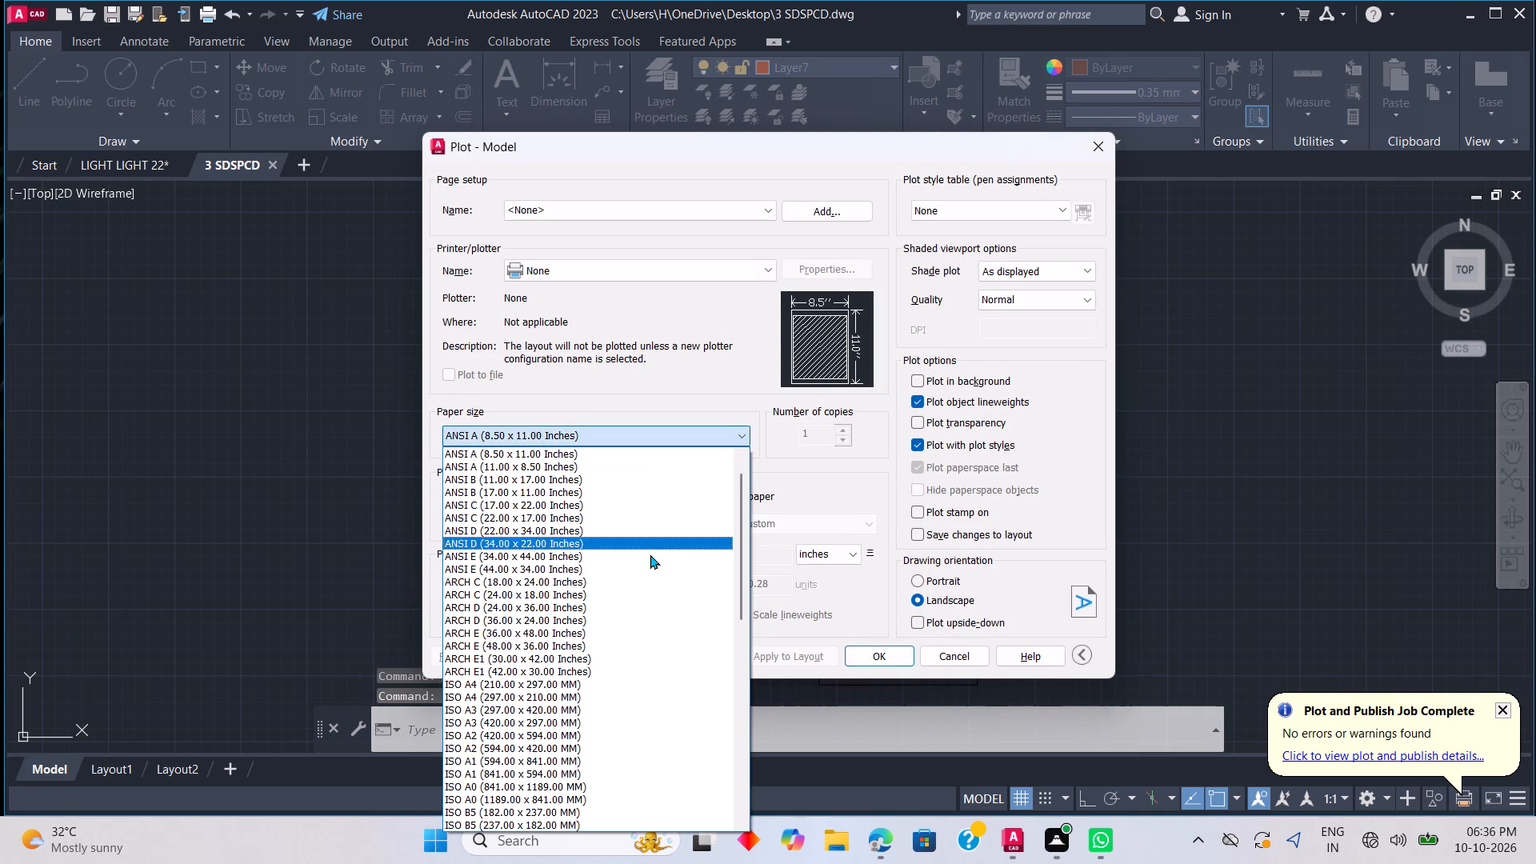
scroll(578, 698, "down", 4)
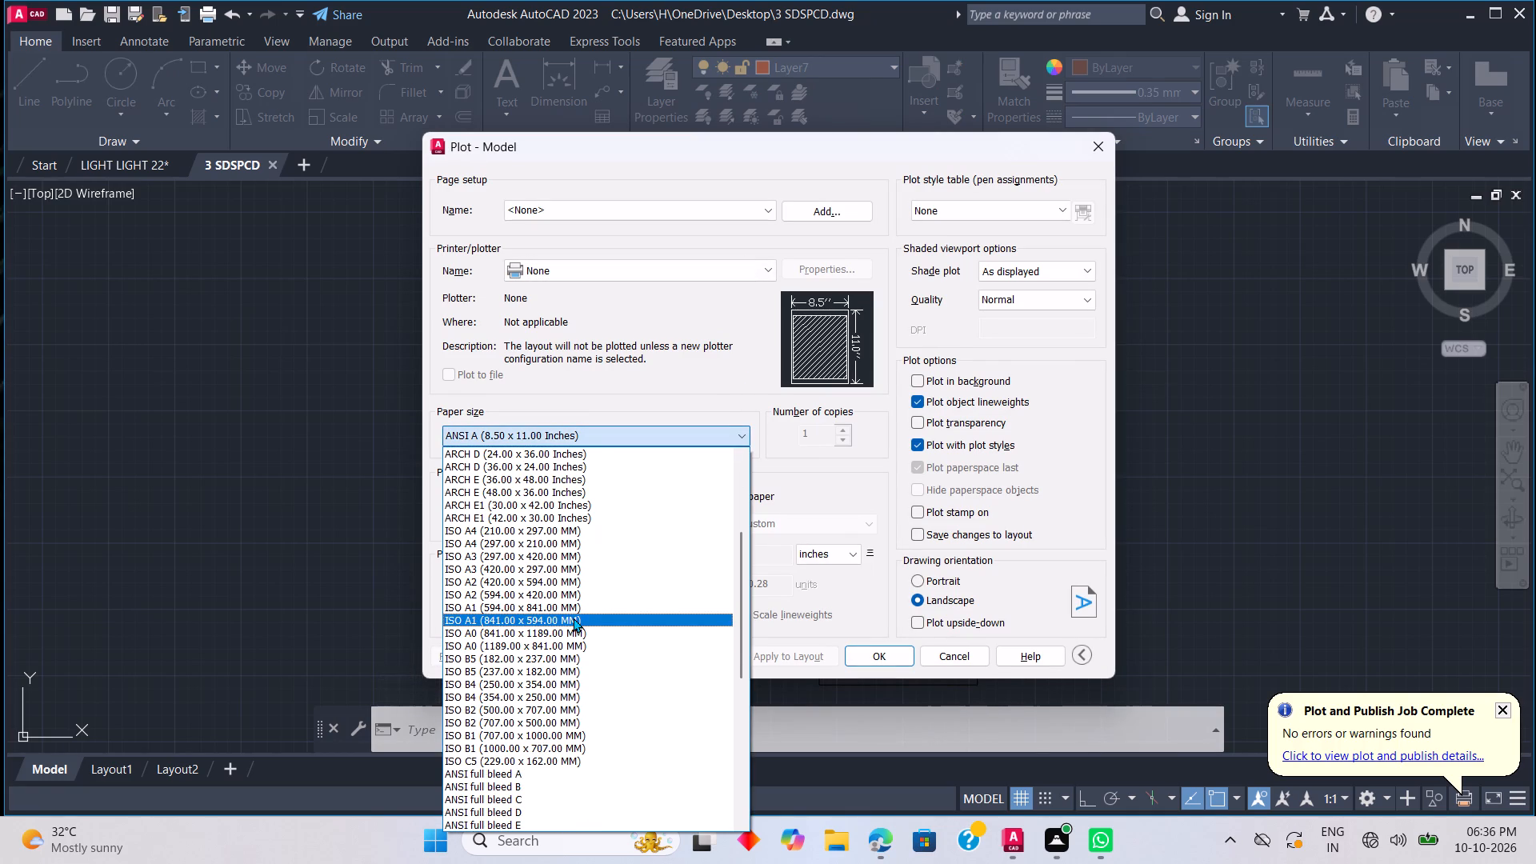
left_click(566, 543)
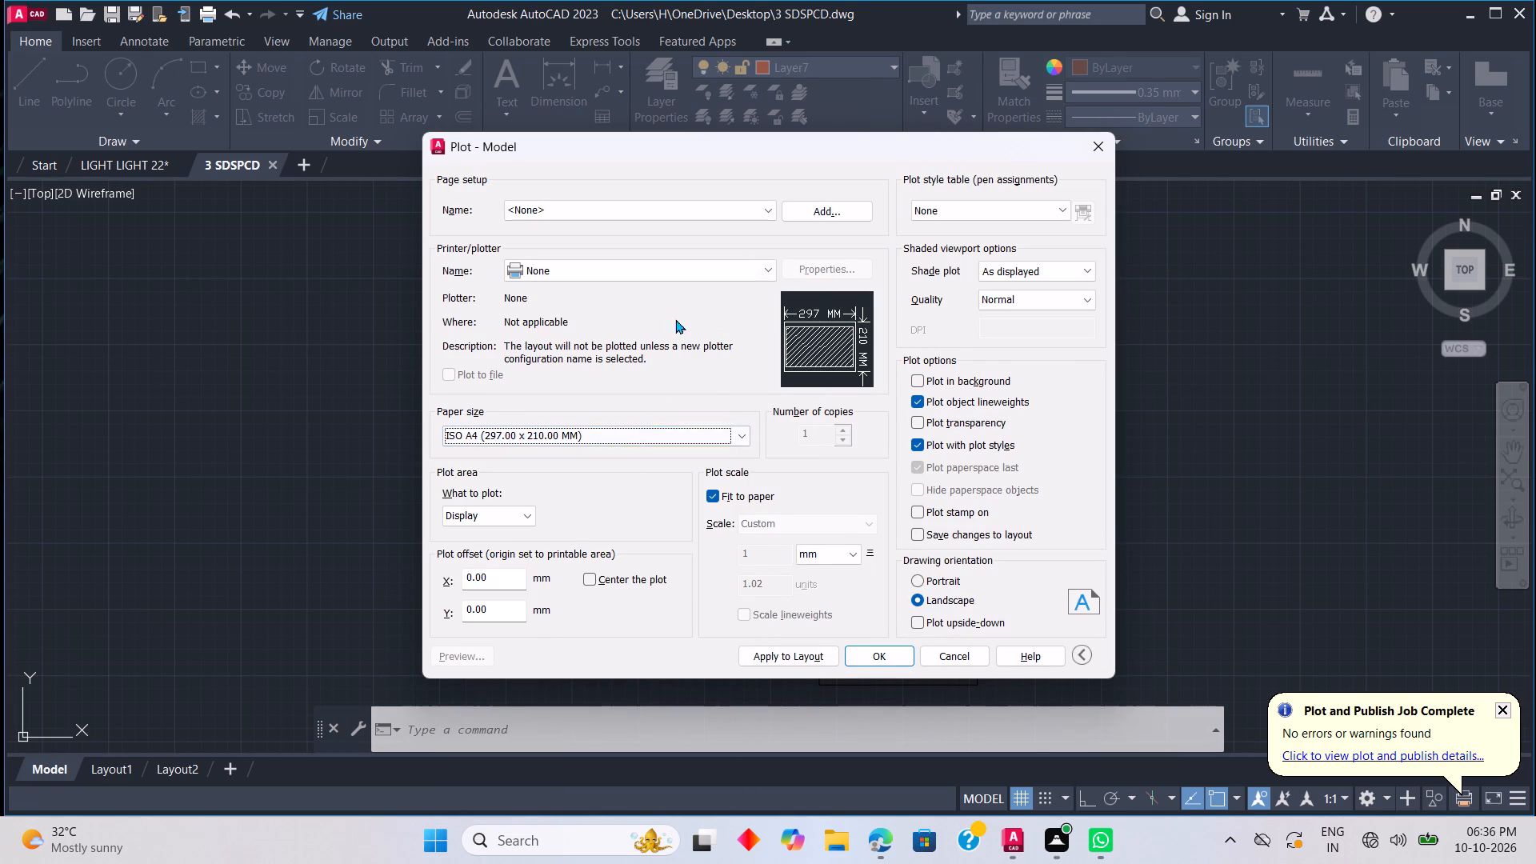
left_click(692, 280)
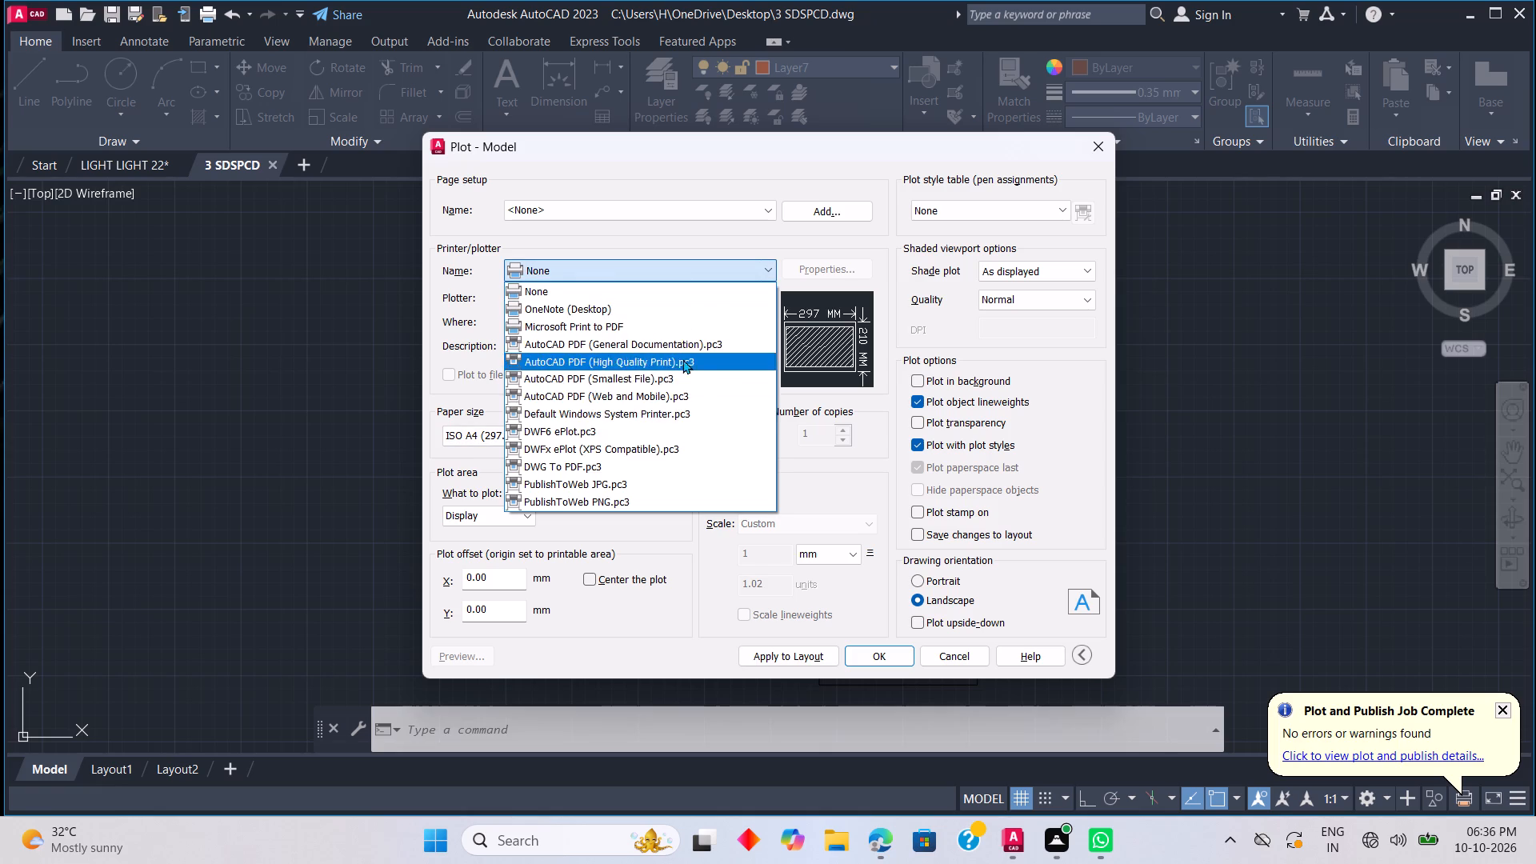
left_click(656, 469)
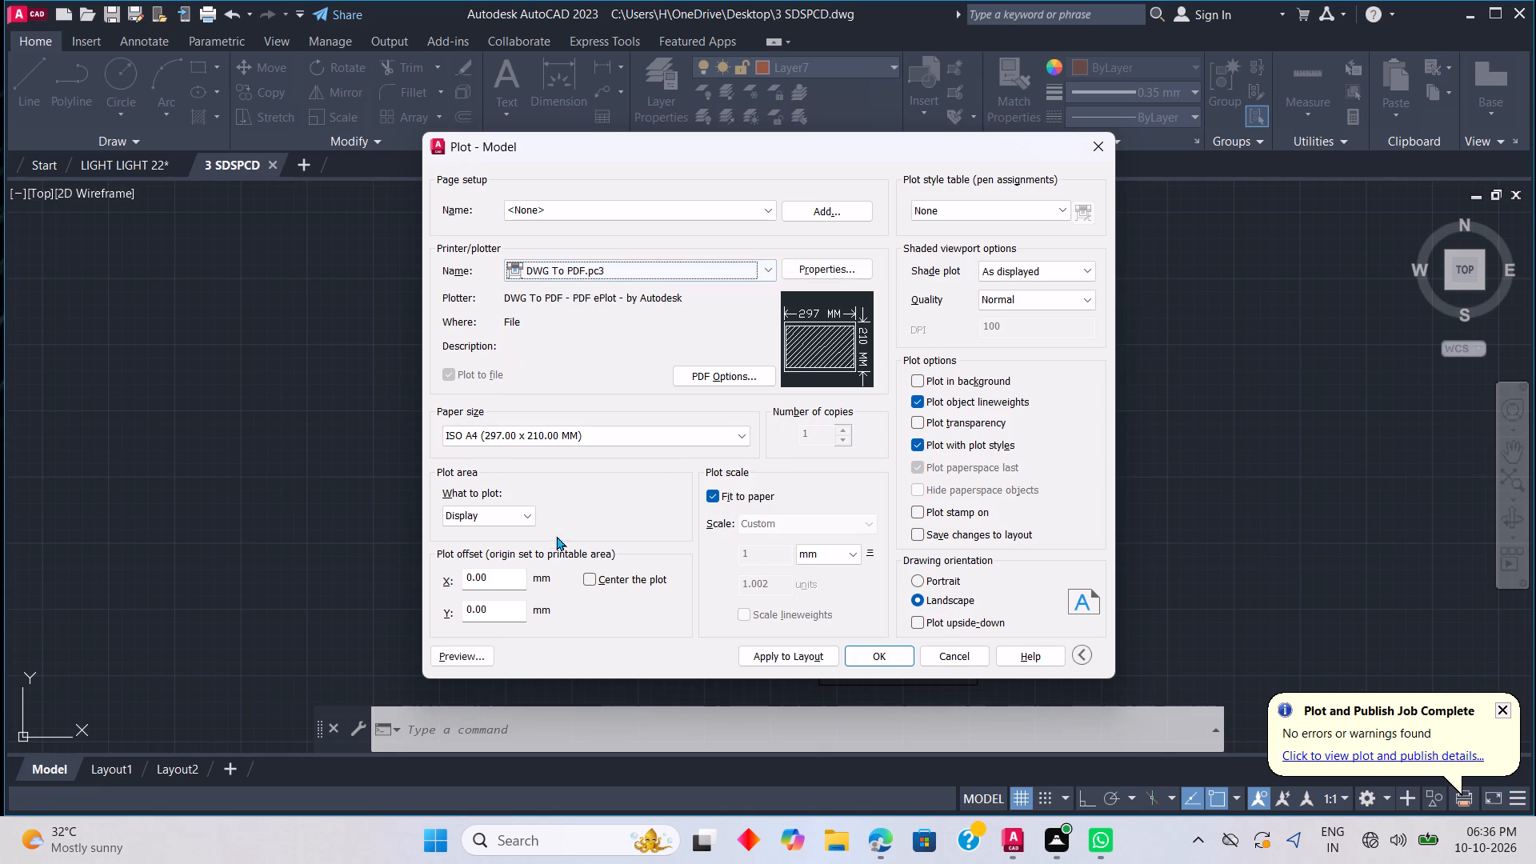
Set the plot area to a window enclosing the whole power circuit, from the L1–L3 supply labels to the wiring below the motor.
left_click(532, 519)
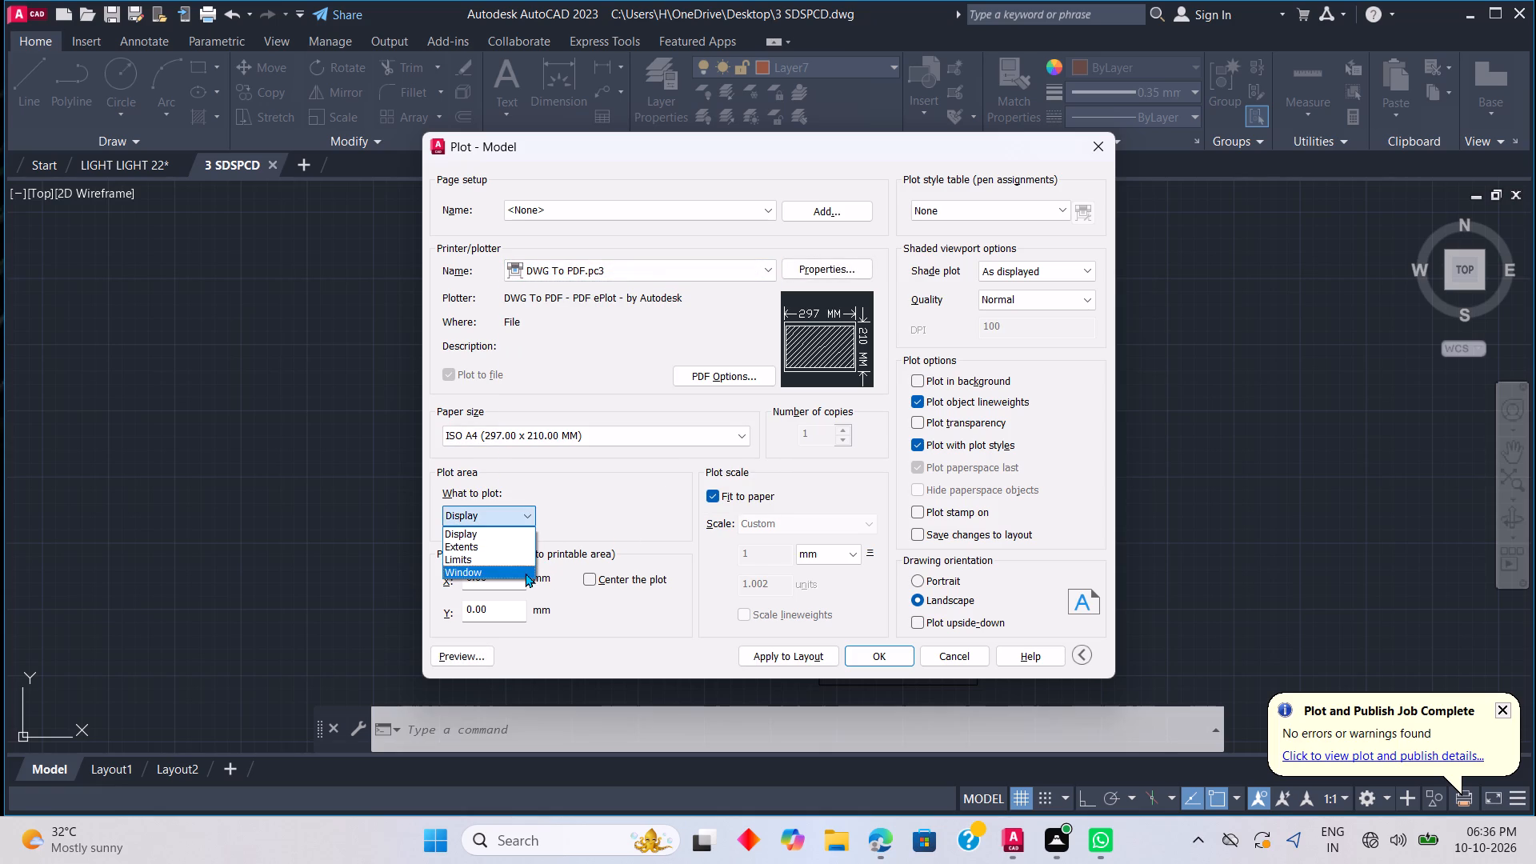
left_click(525, 573)
scroll(702, 407, "down", 2)
scroll(705, 397, "up", 1)
middle_click_drag(710, 363, 710, 423)
middle_click_drag(710, 423, 710, 452)
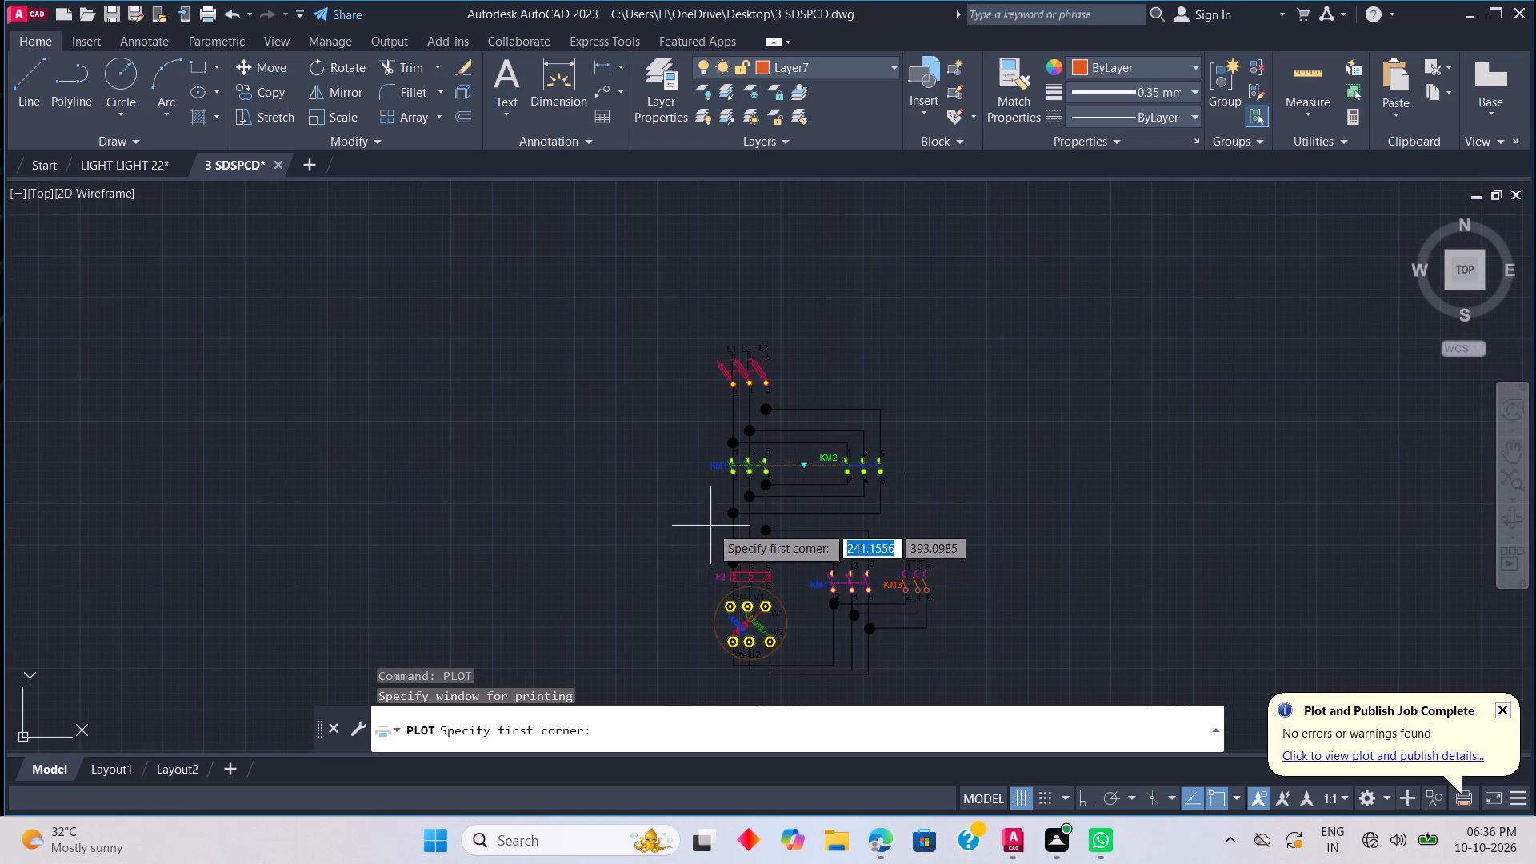
scroll(709, 520, "up", 1)
middle_click(709, 518)
middle_click_drag(714, 510, 710, 458)
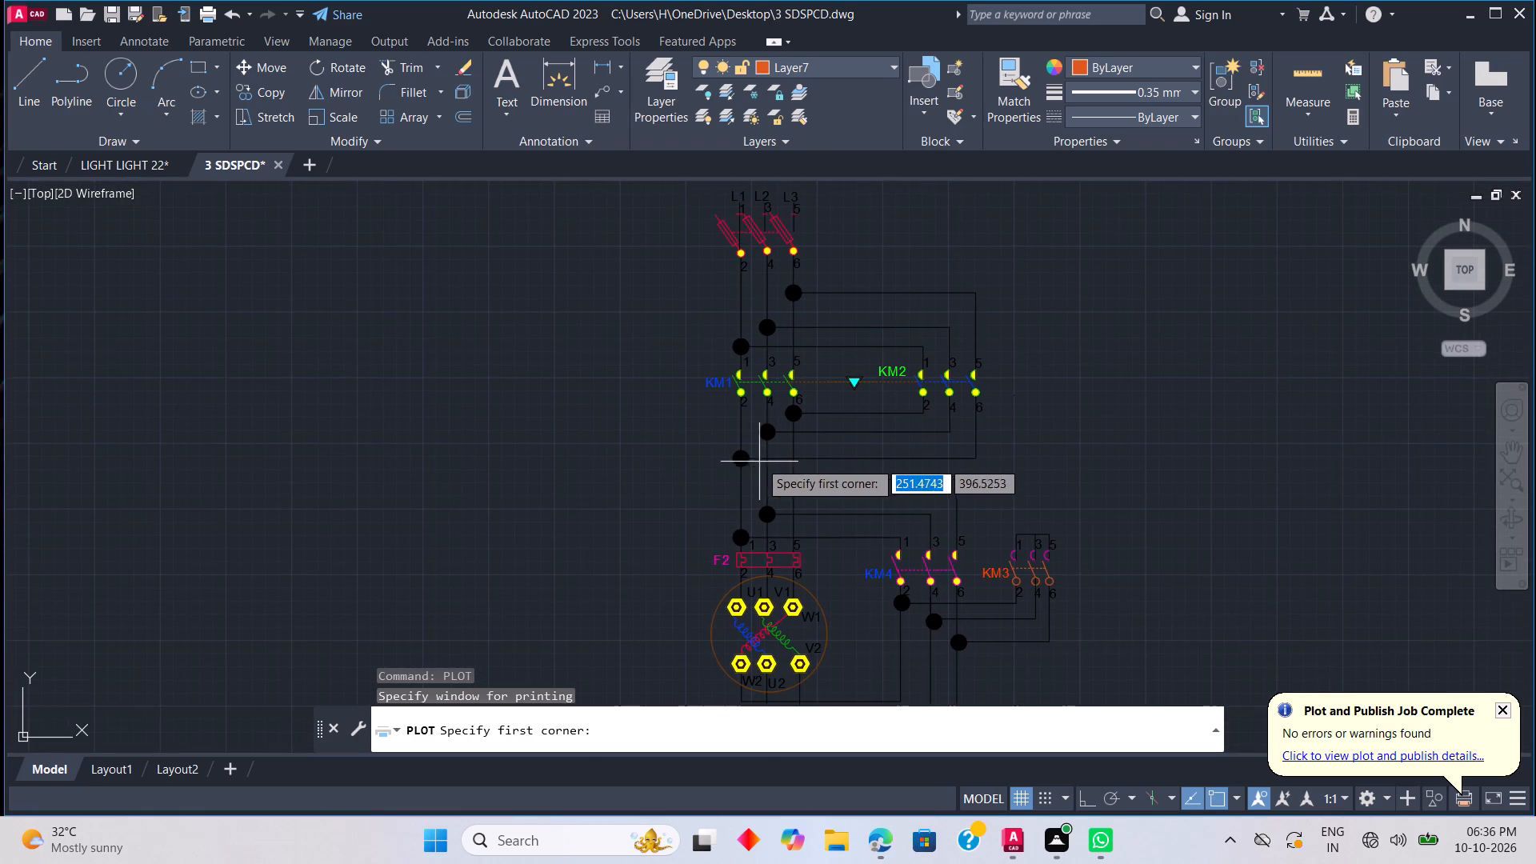
scroll(732, 454, "down", 1)
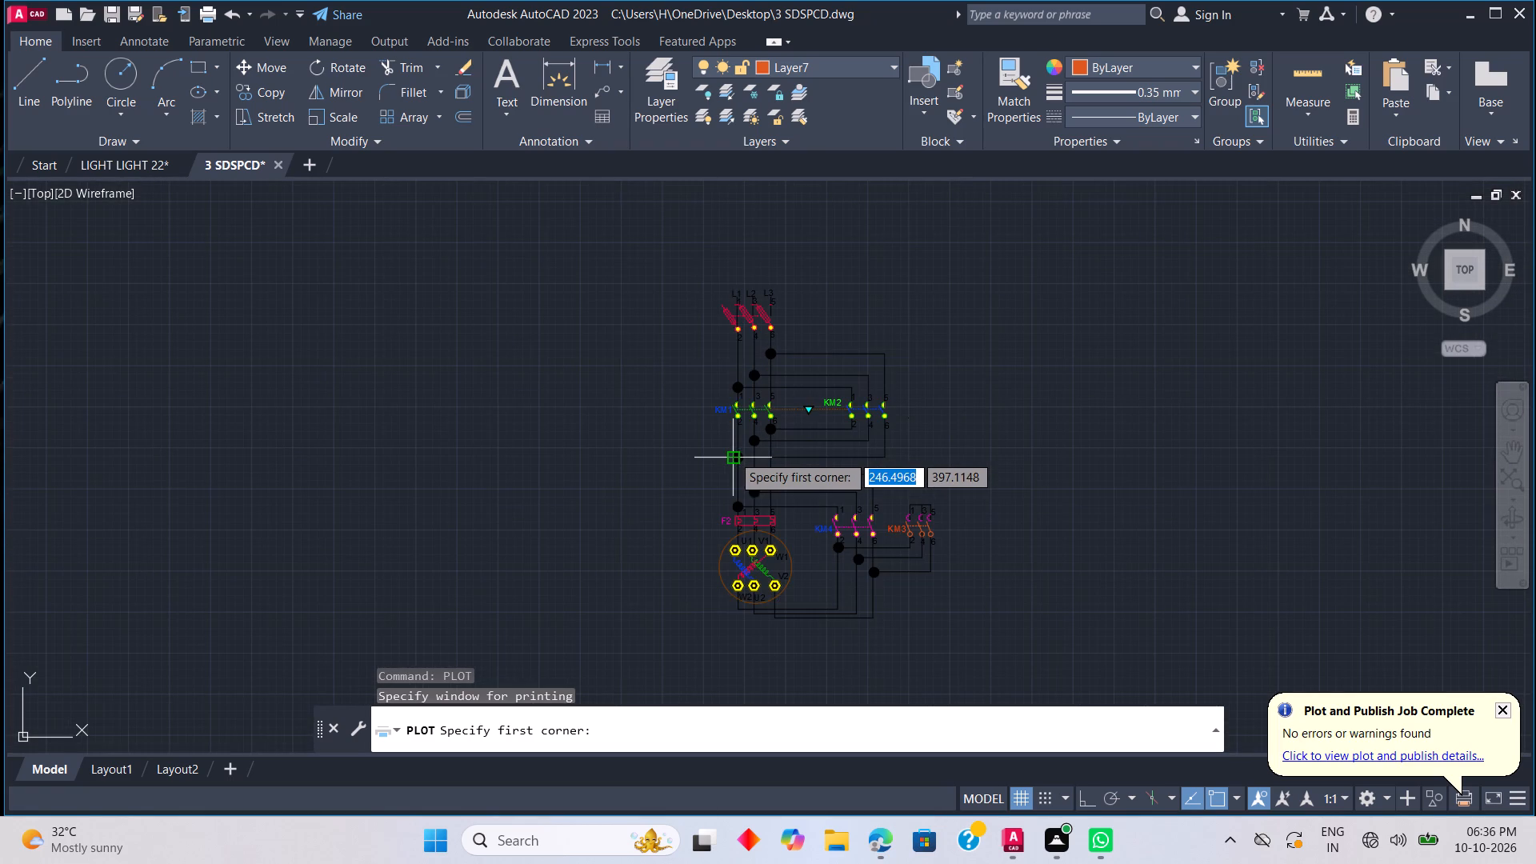
scroll(712, 271, "up", 1)
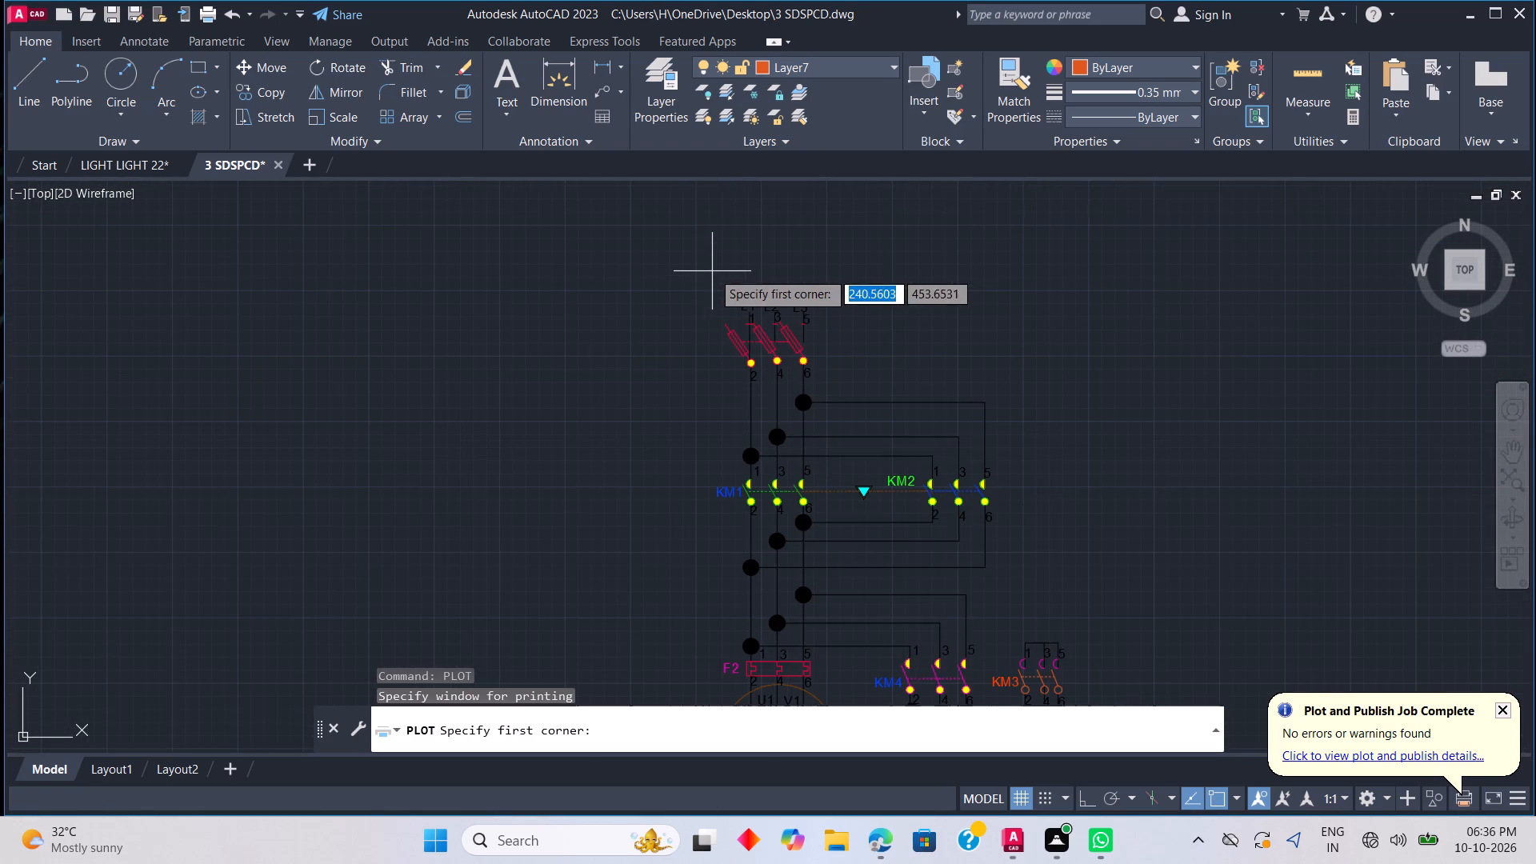
middle_click(974, 398)
middle_click_drag(972, 398, 960, 289)
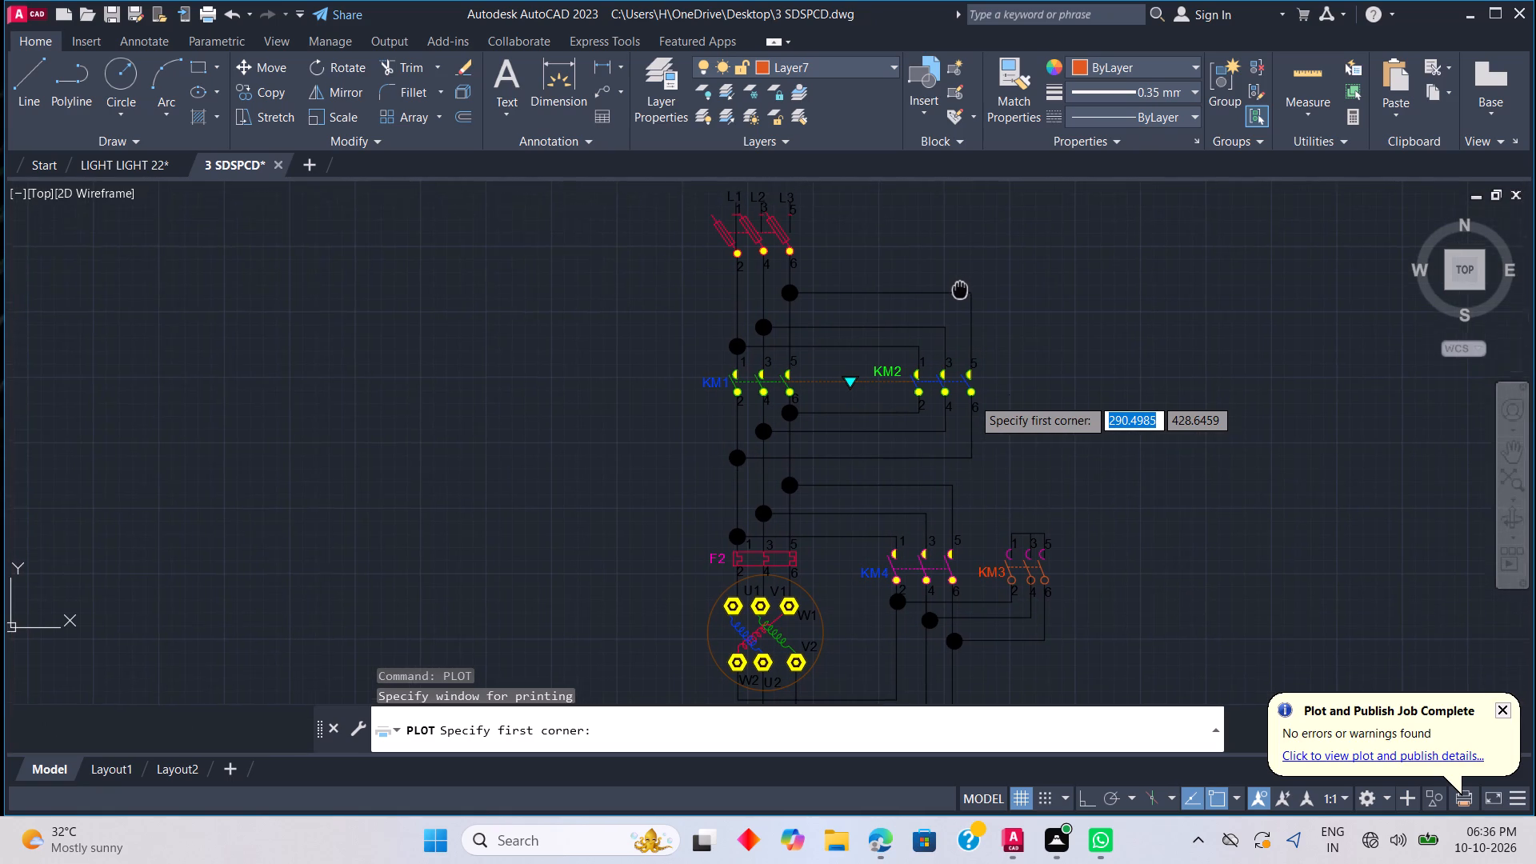
middle_click_drag(960, 289, 959, 279)
middle_click(959, 279)
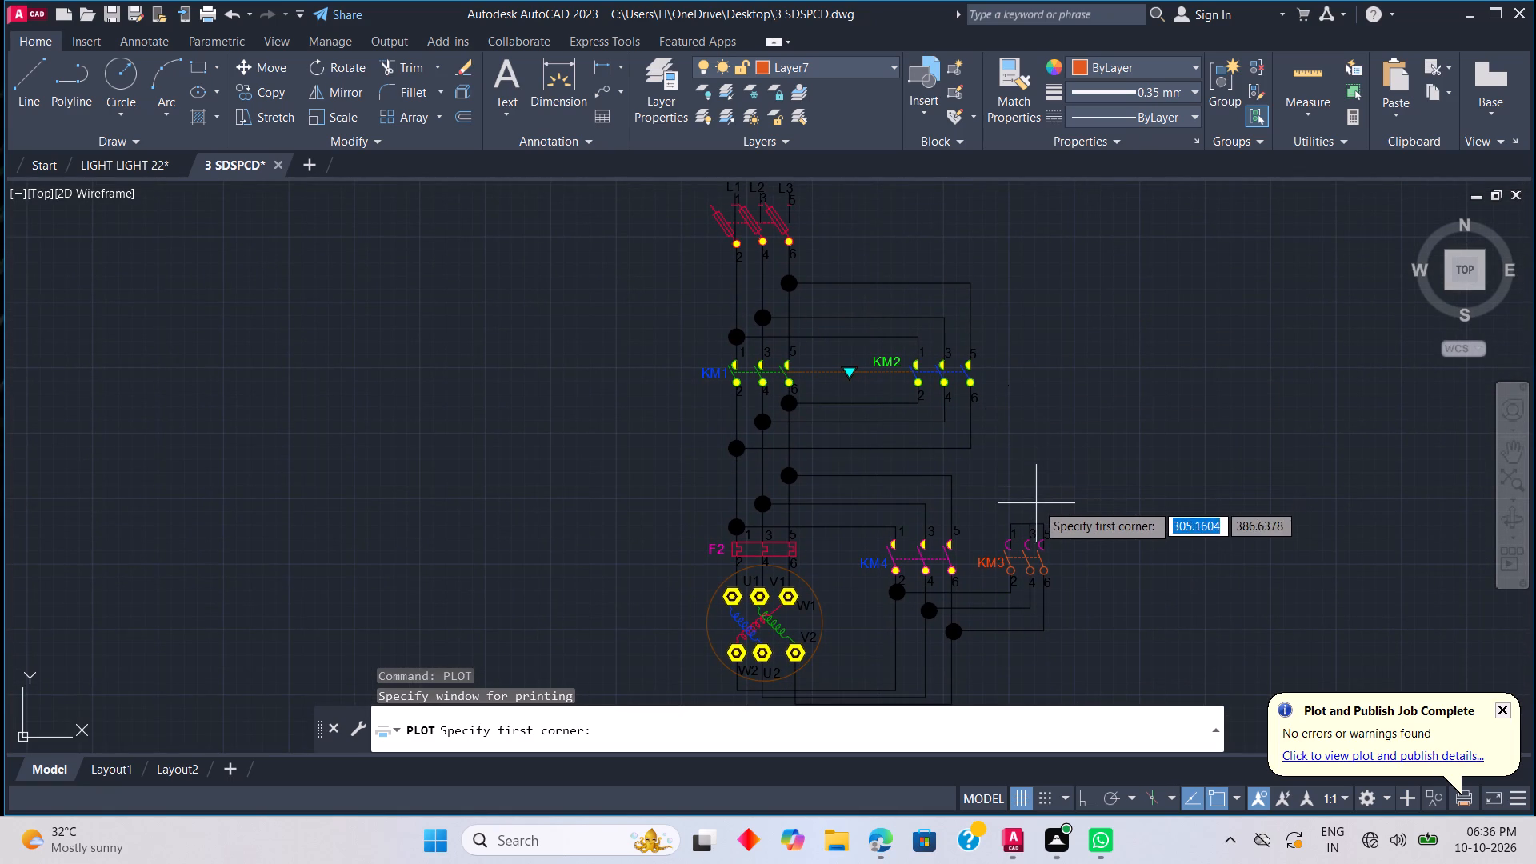
scroll(1046, 502, "down", 1)
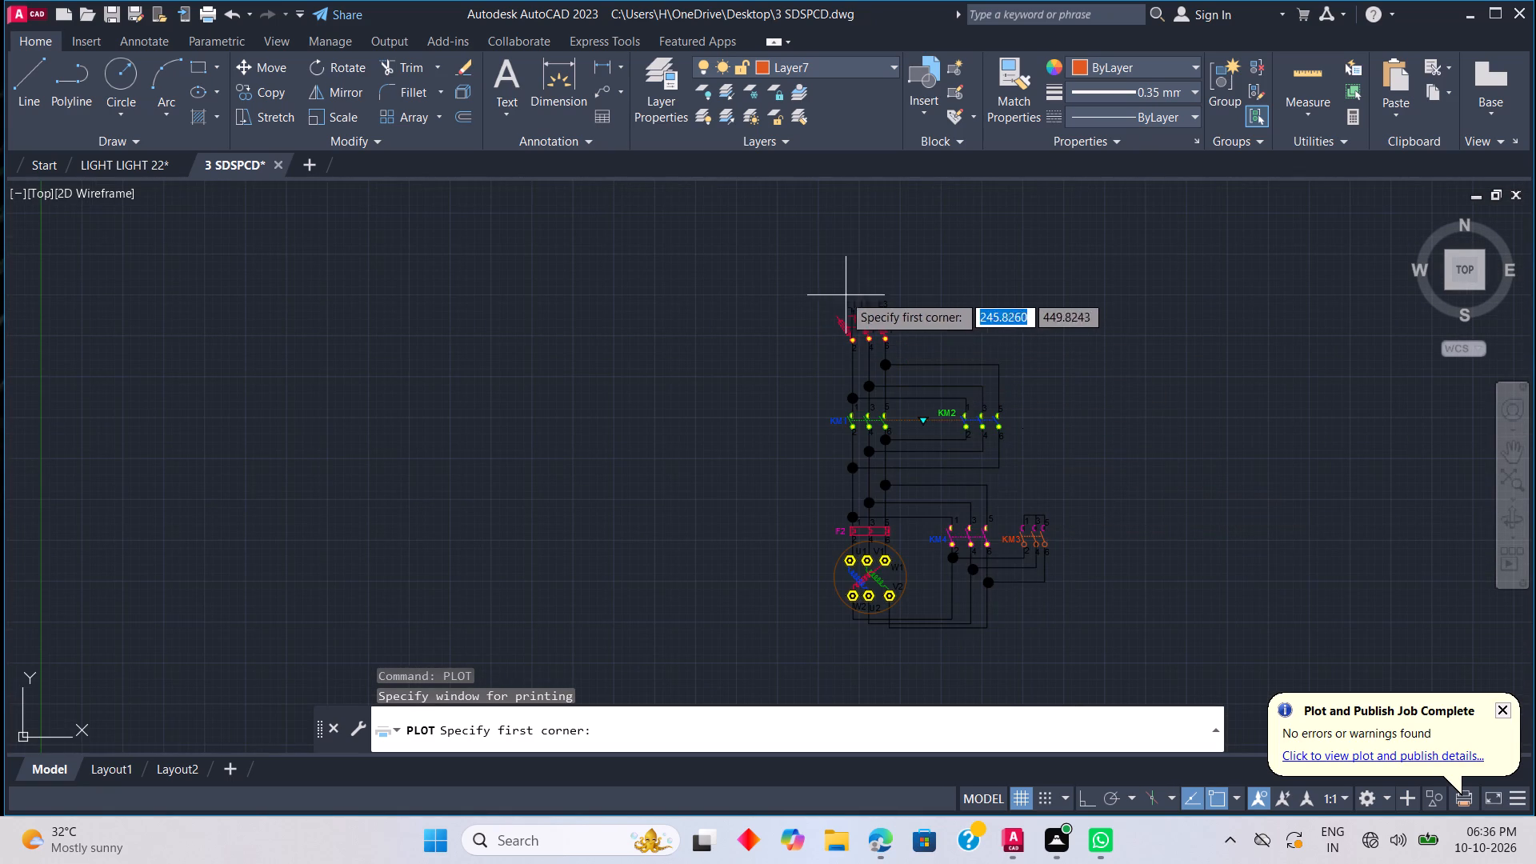
left_click(812, 280)
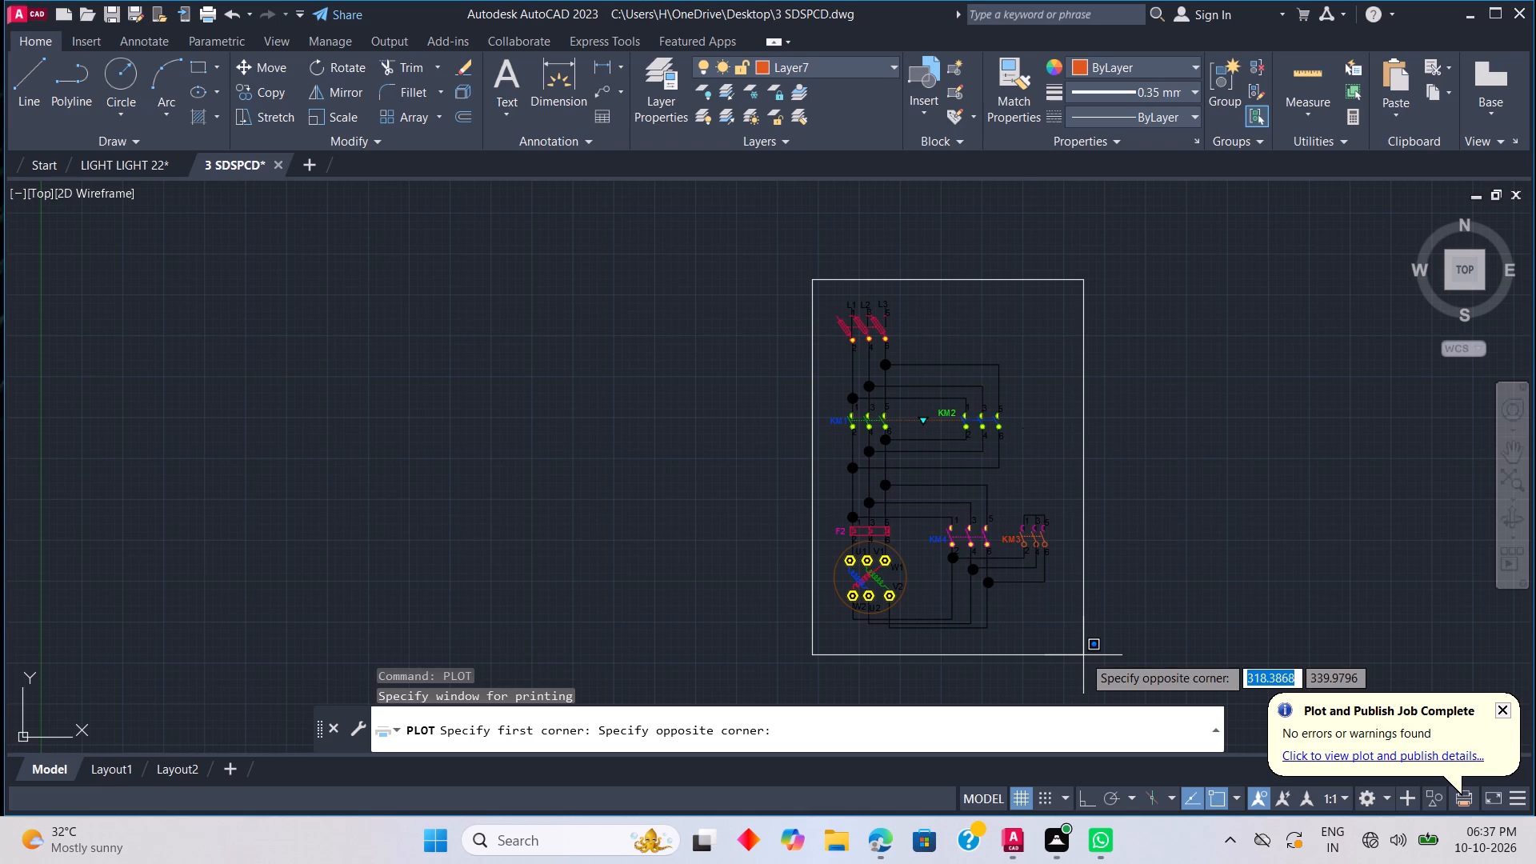
left_click(1083, 655)
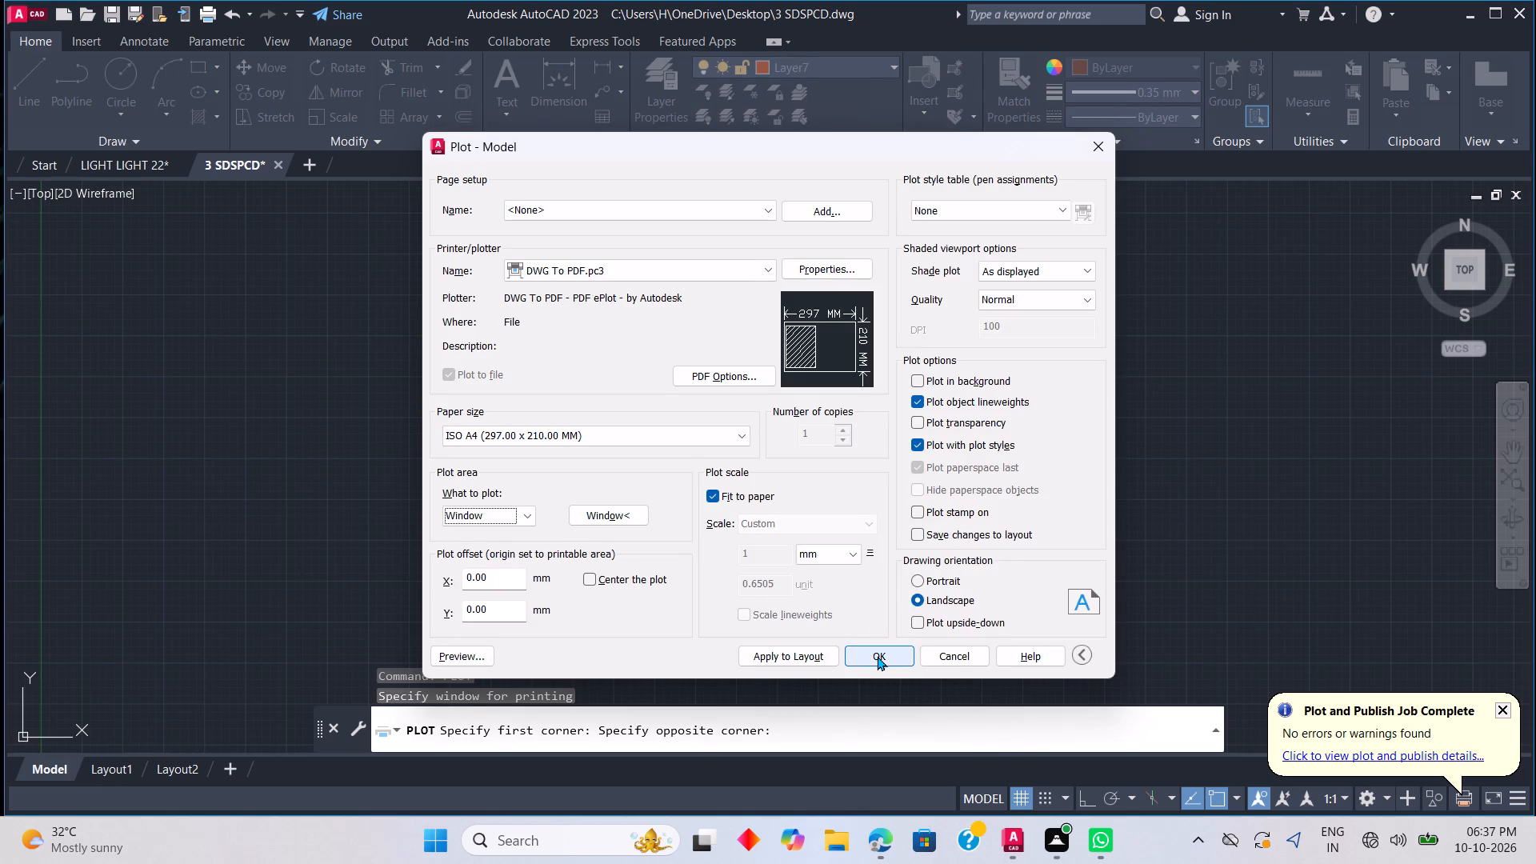
Plot the drawing to a PDF on the Desktop, adding DD after the proposed file name 3 SDSPCD-Model.pdf.
left_click(877, 656)
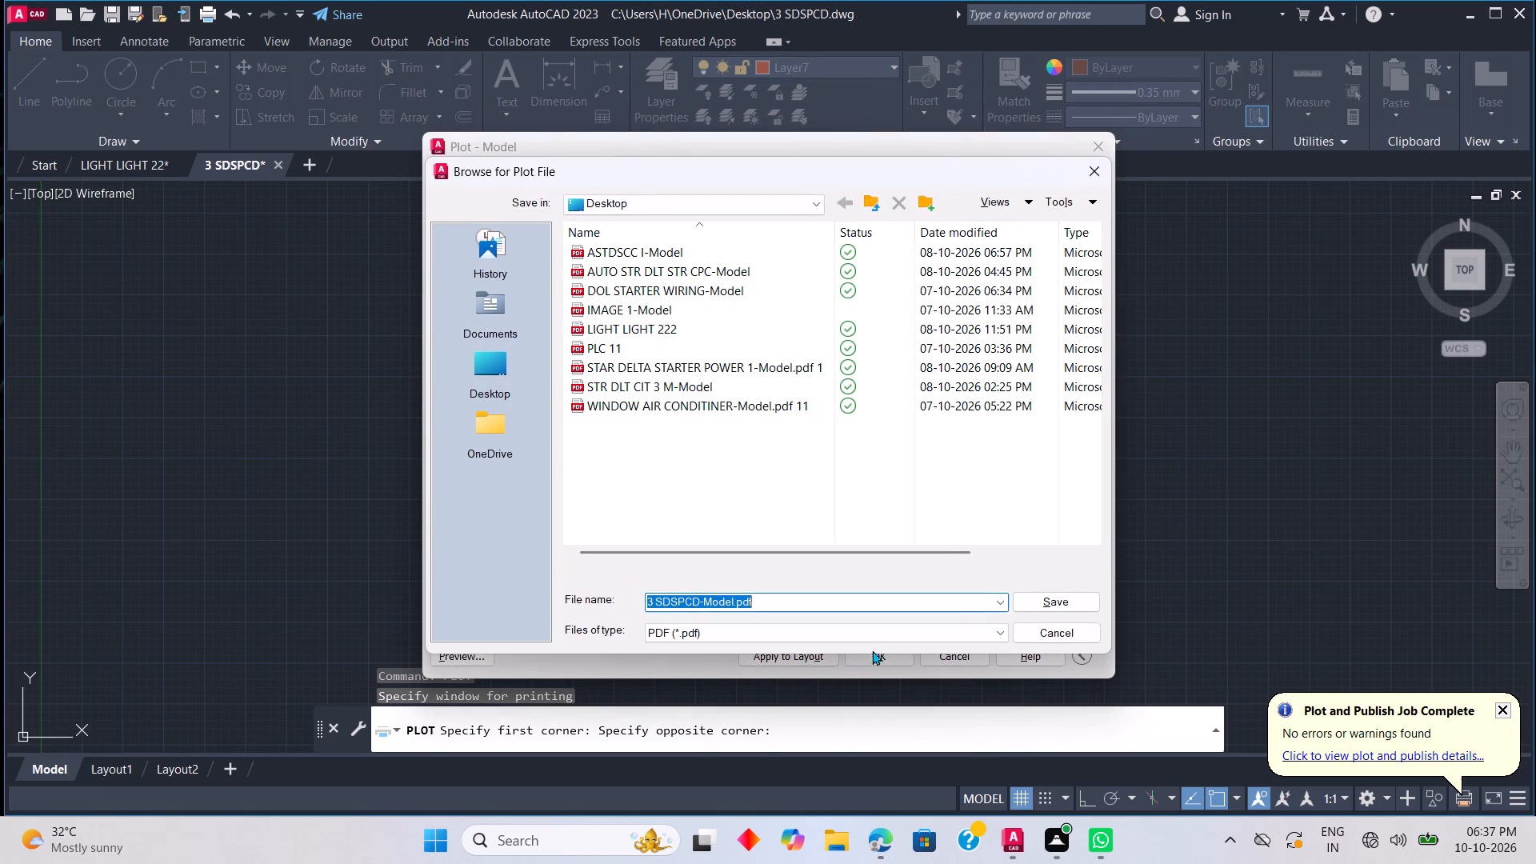
left_click(848, 606)
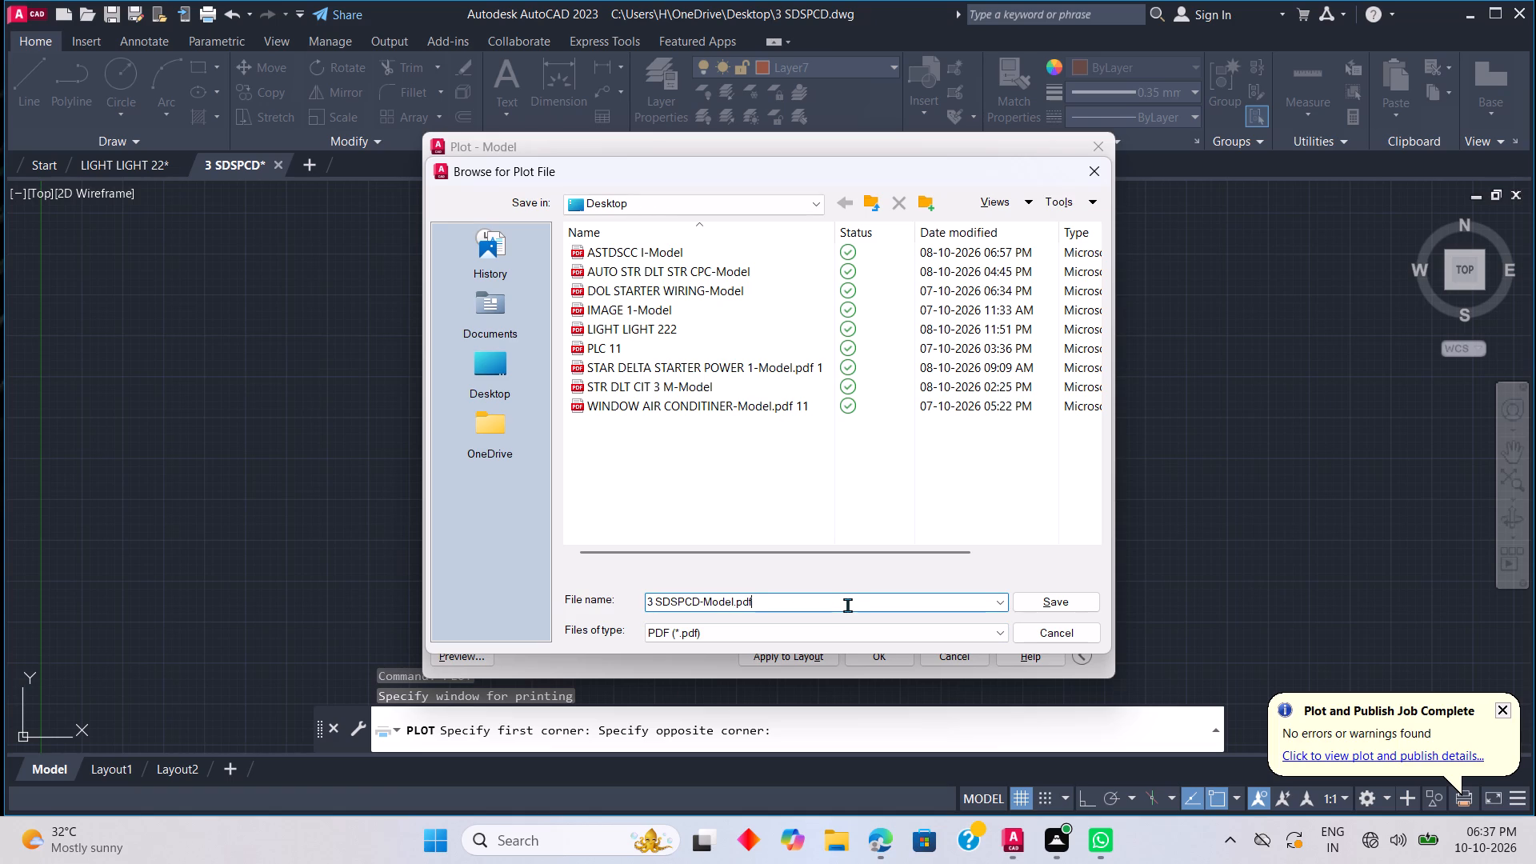
key("space")
type("DD")
left_click(1050, 600)
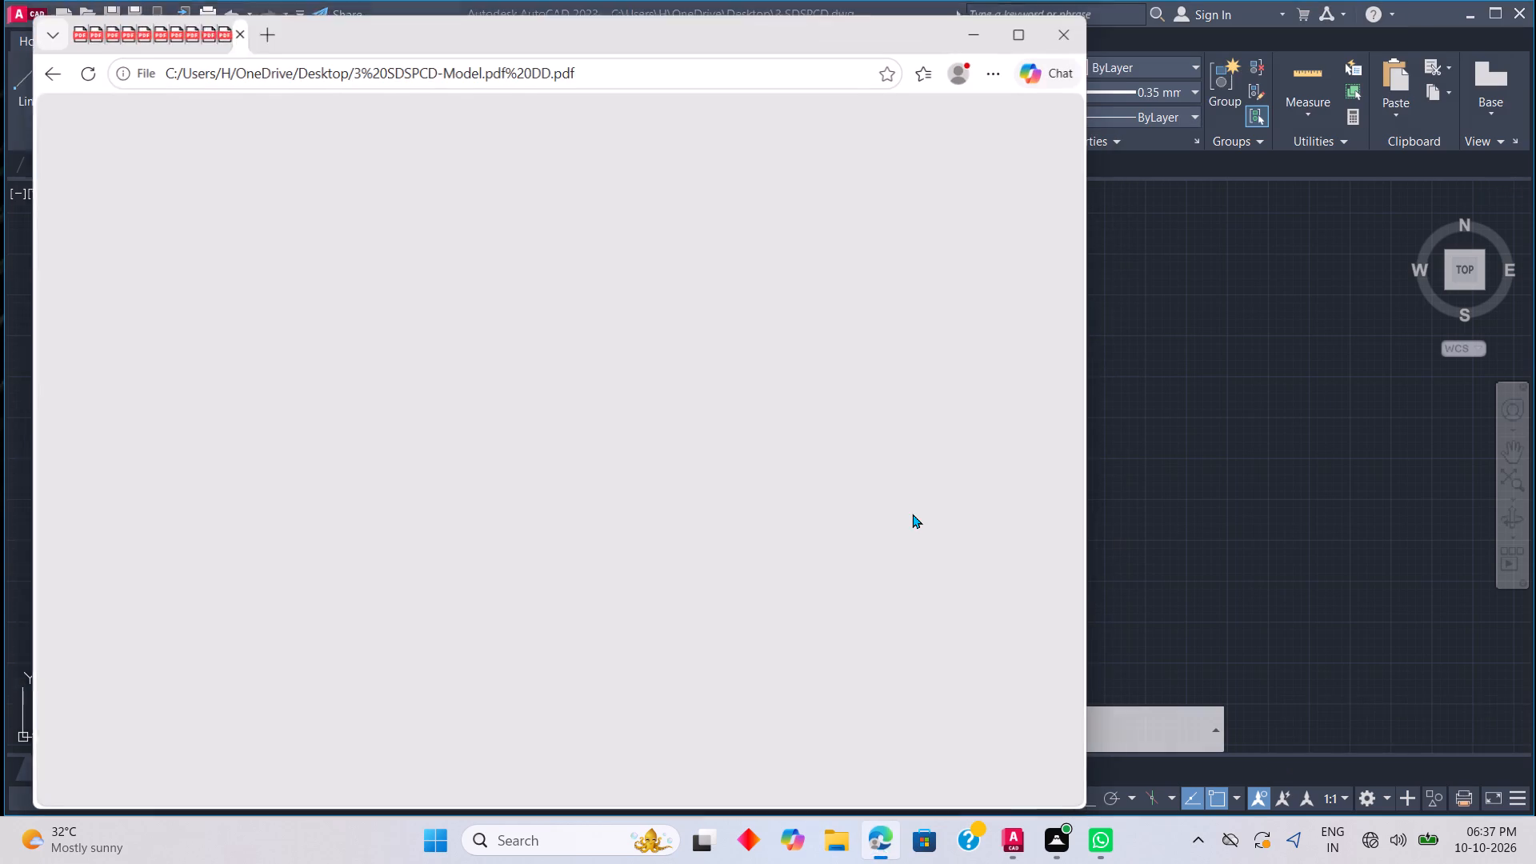